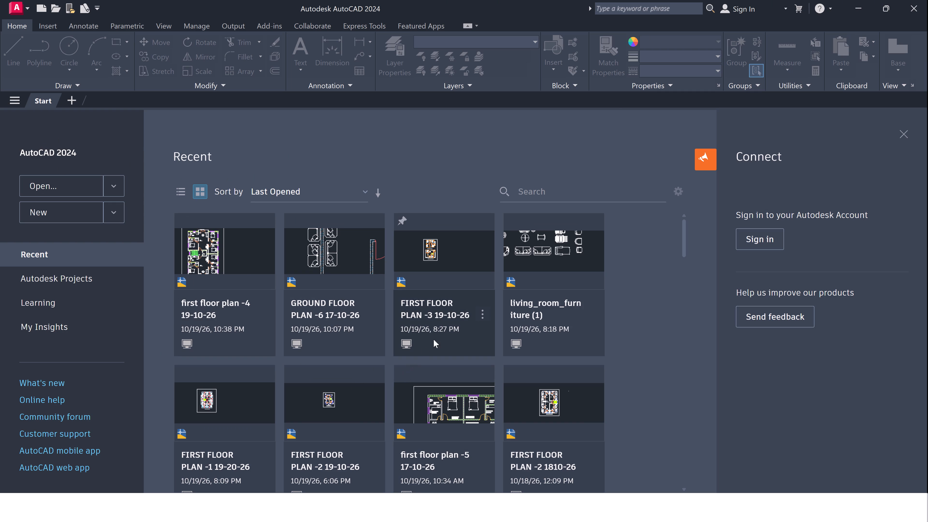
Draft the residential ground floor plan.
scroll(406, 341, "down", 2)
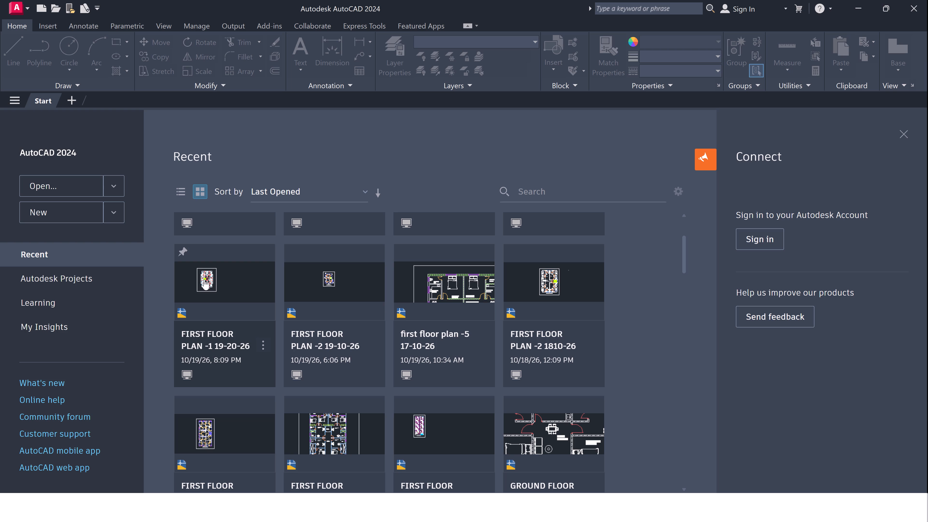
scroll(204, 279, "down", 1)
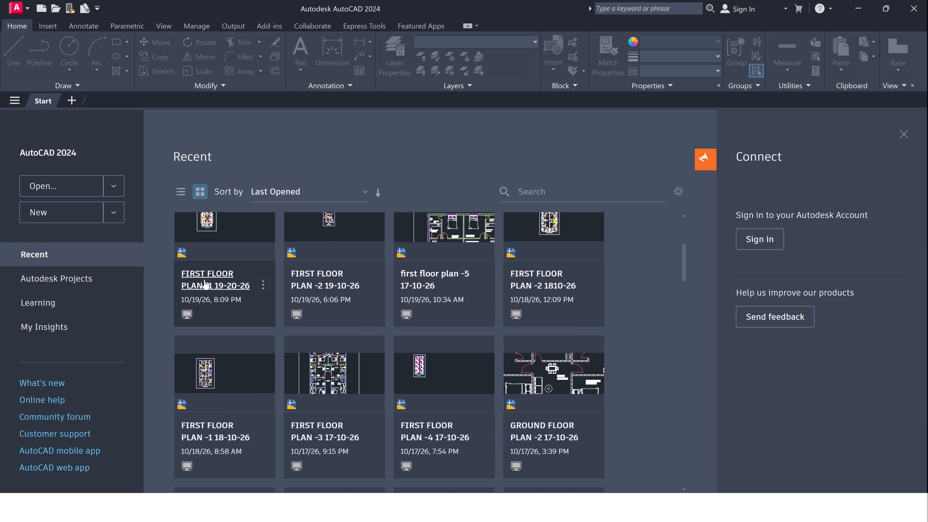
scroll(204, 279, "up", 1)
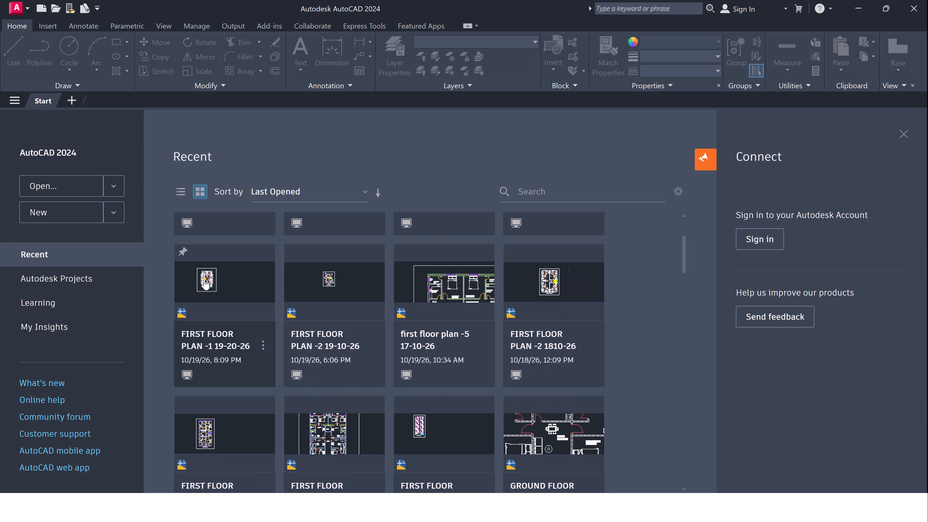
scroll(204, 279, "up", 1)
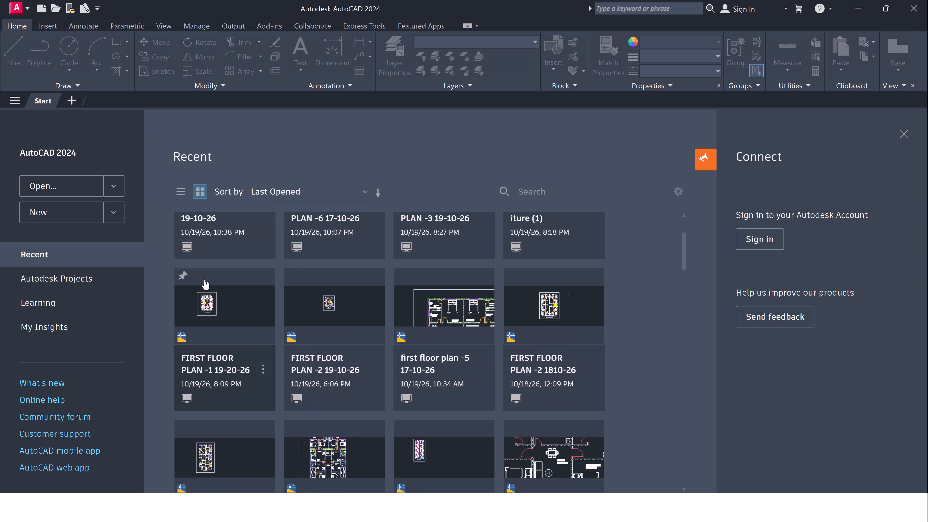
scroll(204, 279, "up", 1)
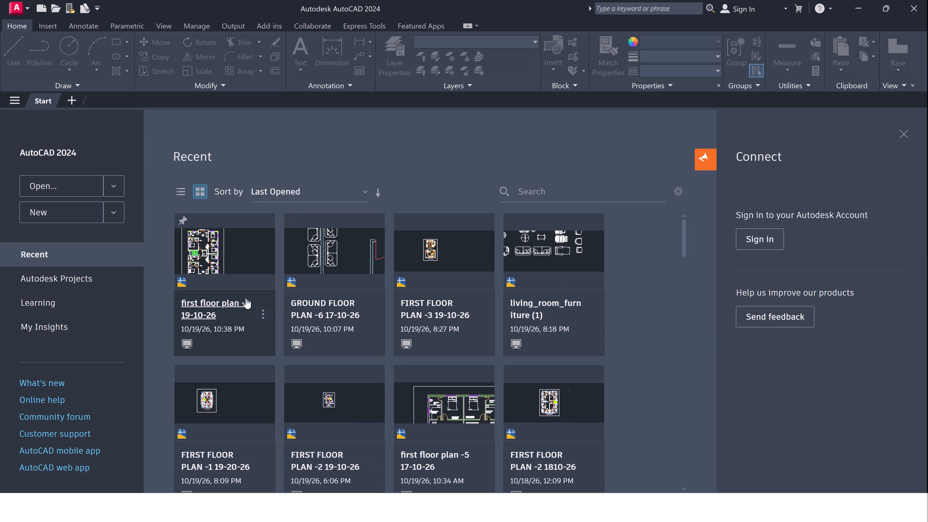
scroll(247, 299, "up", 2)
Create a new blank drawing.
left_click(62, 217)
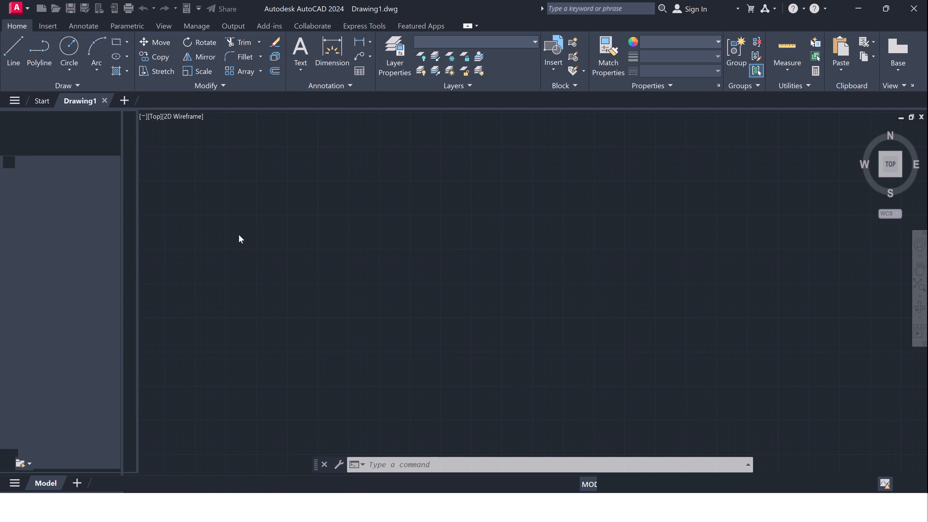
Configure the drawing units to Engineering length with 0'-0" precision and an insertion scale of Inches.
type("un")
key("space")
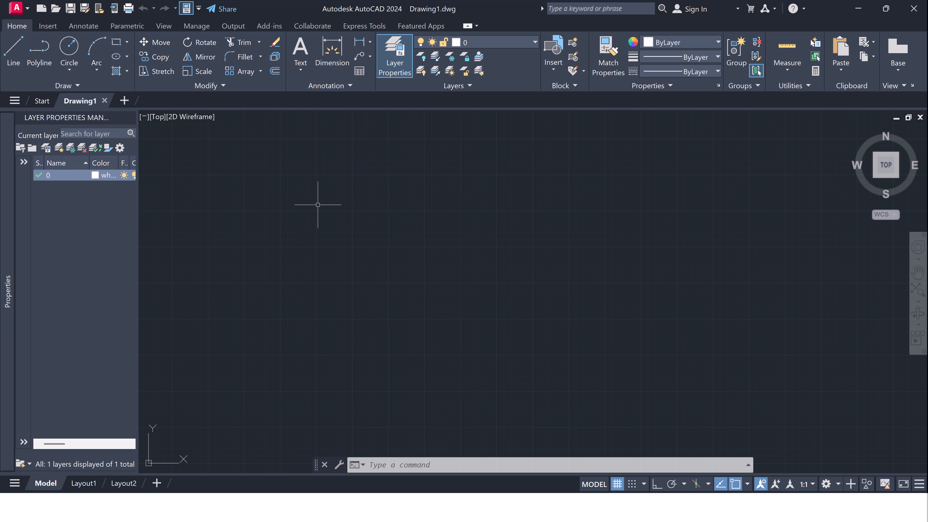
type("un")
key("space")
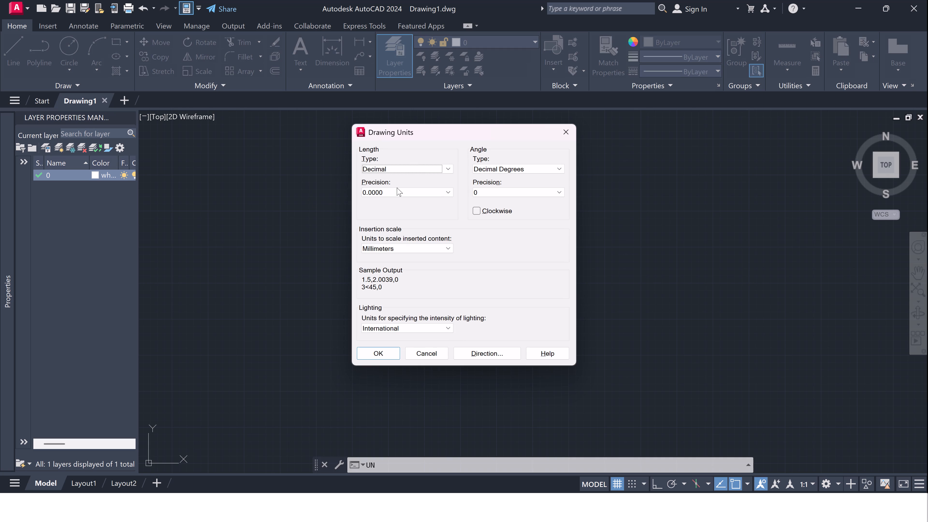
left_click(415, 167)
left_click(409, 188)
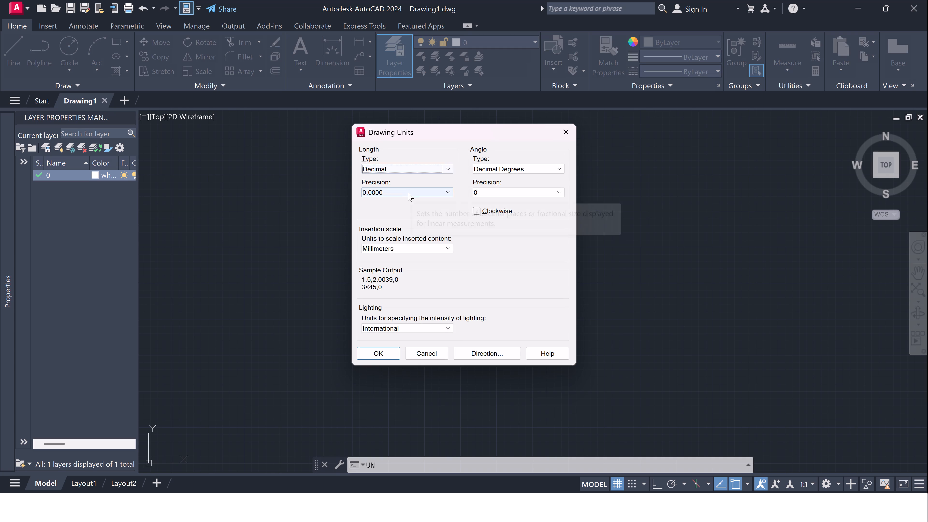
left_click(401, 168)
left_click(406, 191)
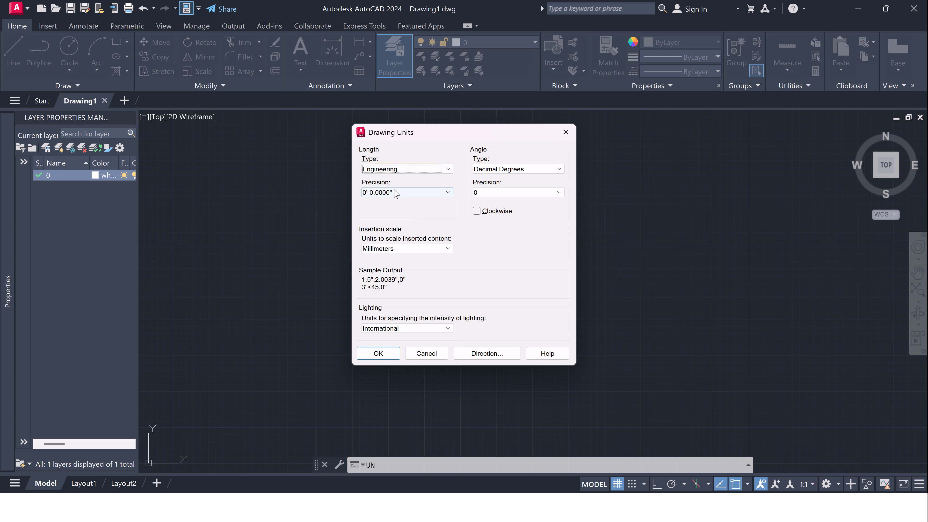
left_click(394, 189)
left_click(388, 198)
left_click_drag(388, 245, 388, 249)
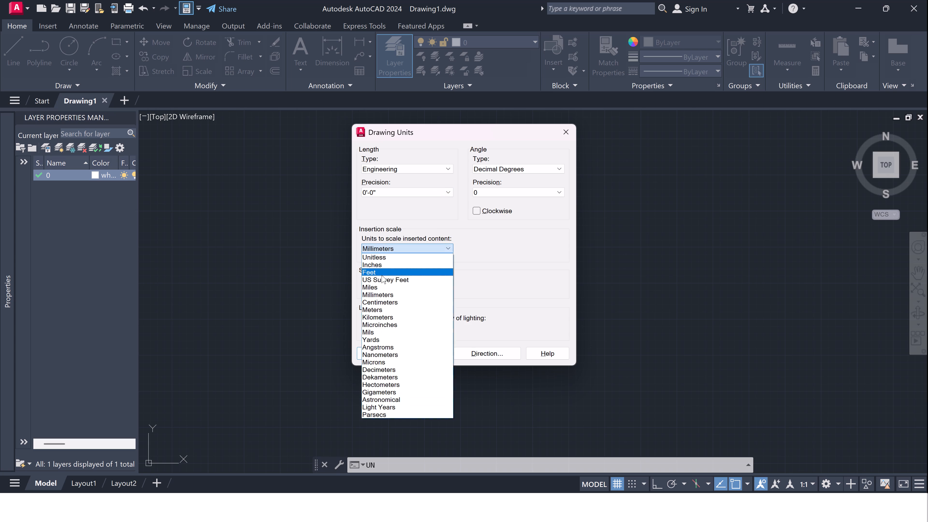
left_click(378, 263)
left_click(373, 356)
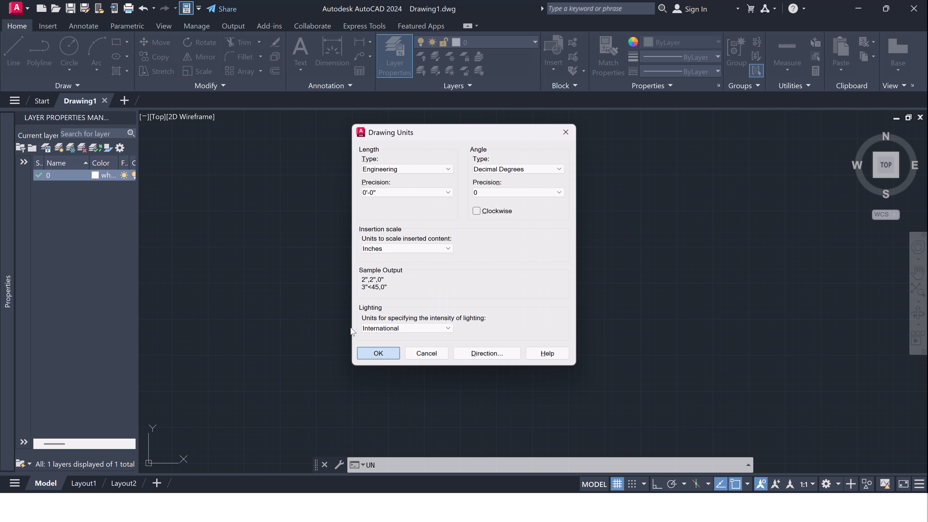
With Ortho on, draw a horizontal and a vertical construction line through one common point in the upper-left drawing area.
type("xl")
key("space")
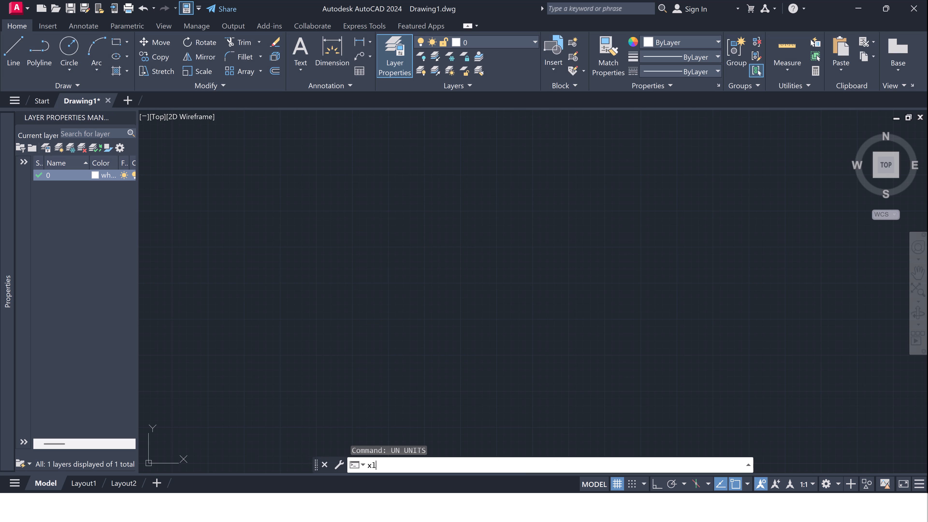
left_click_drag(269, 209, 290, 209)
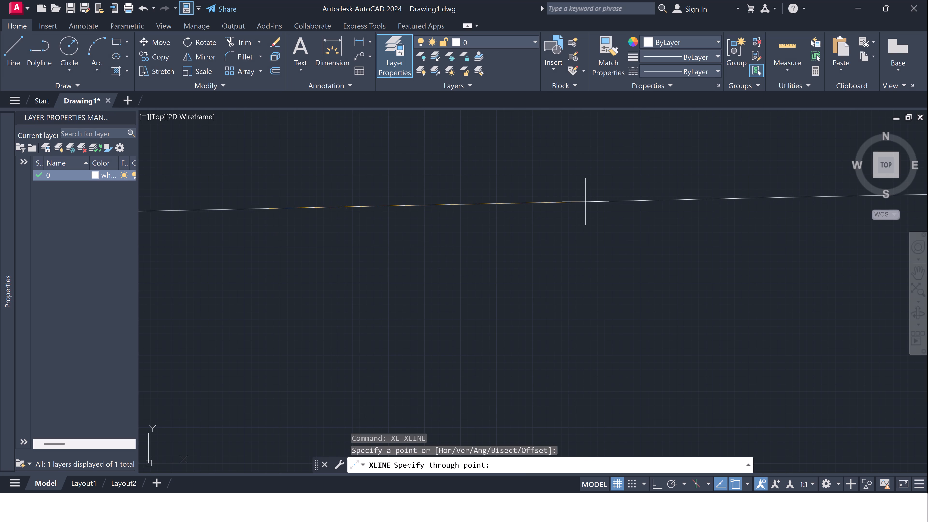
key("F8")
left_click(310, 226)
left_click(292, 354)
key("Escape")
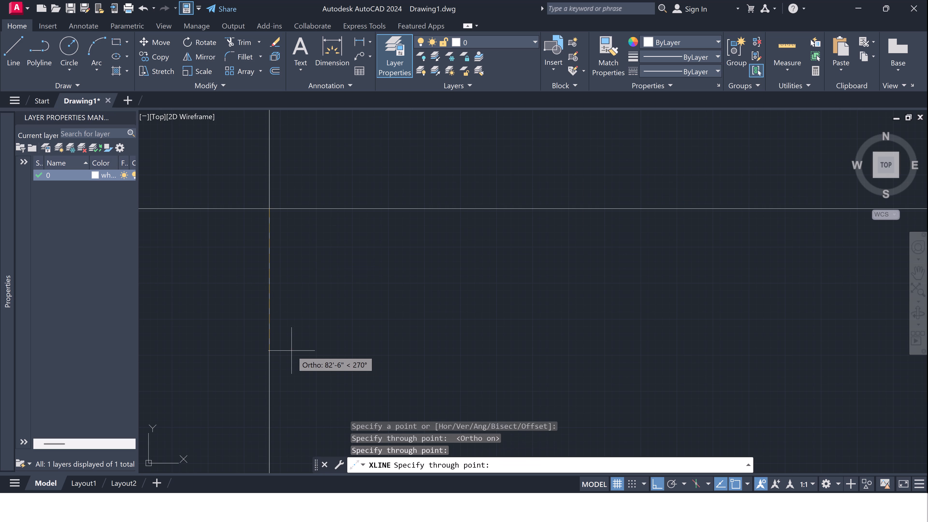
Trim the construction lines above and to the left of their intersection, leaving a top-left corner.
key("t")
key("r")
key("space")
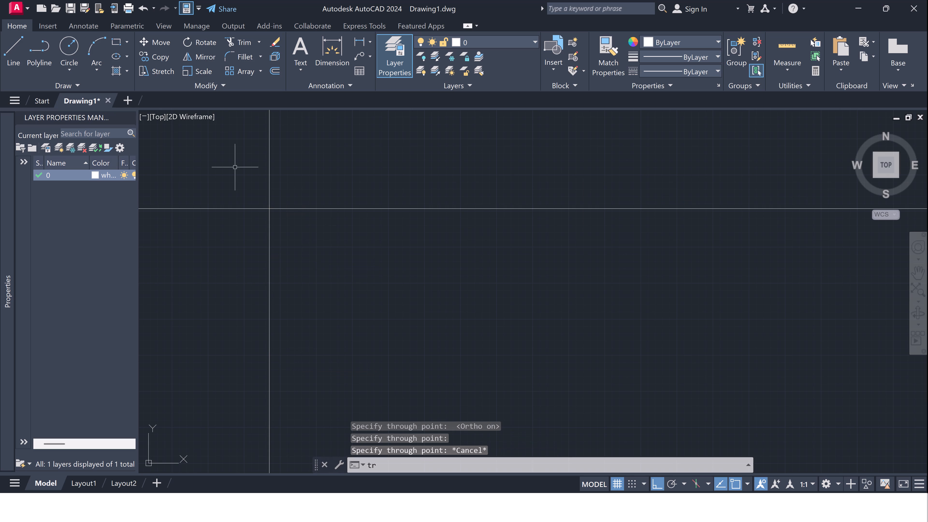
left_click_drag(294, 157, 275, 167)
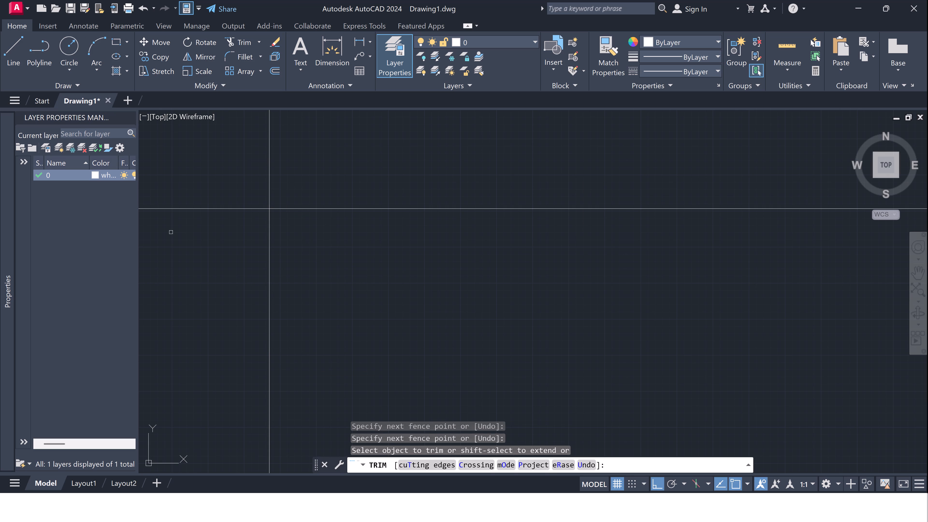
left_click_drag(171, 232, 179, 226)
left_click(335, 180)
key("Escape")
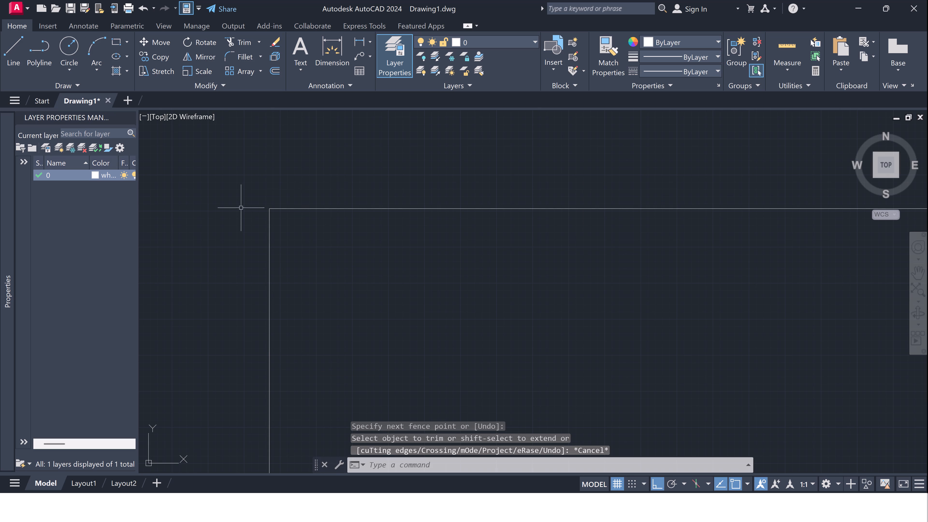
Offset the top horizontal line and the left vertical line 9" inward for the outer wall thickness.
scroll(294, 217, "up", 3)
key("o")
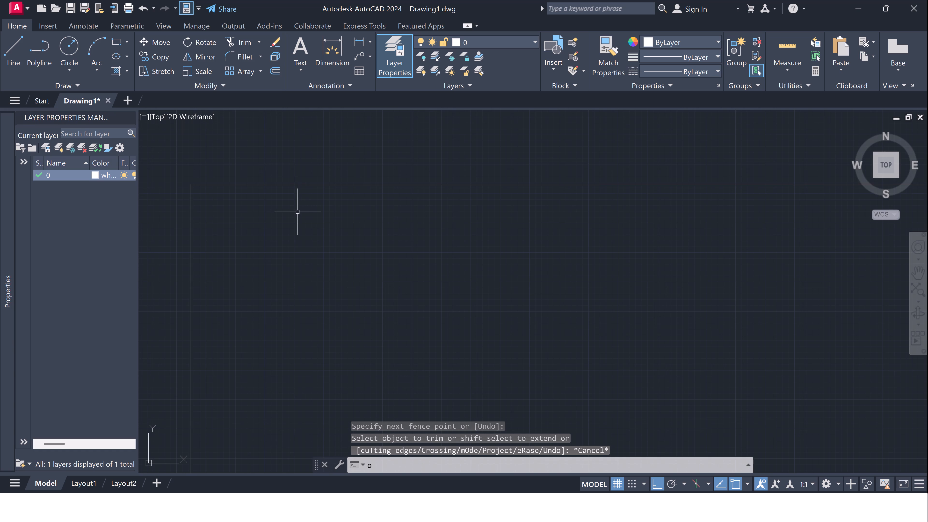
key("space")
left_click(313, 183)
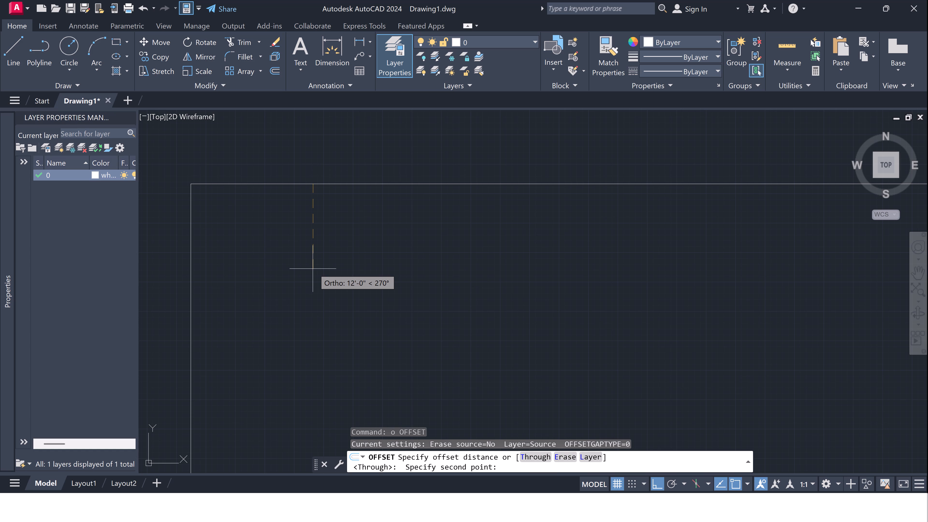
key("9")
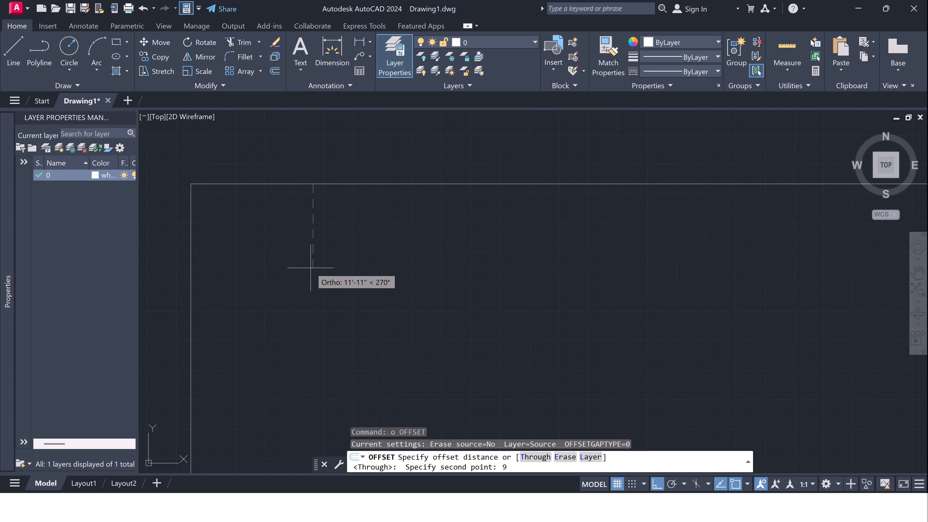
type("\"")
key("space")
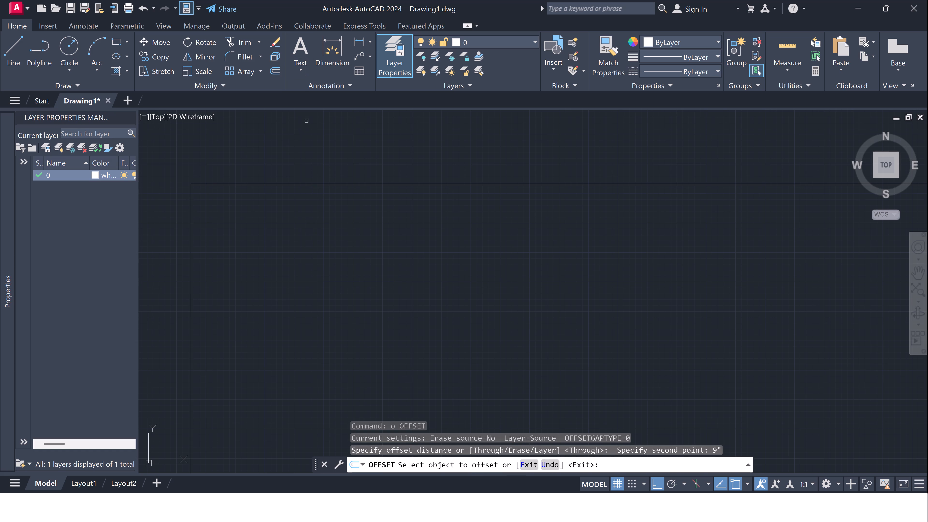
left_click_drag(312, 185, 313, 191)
left_click(305, 231)
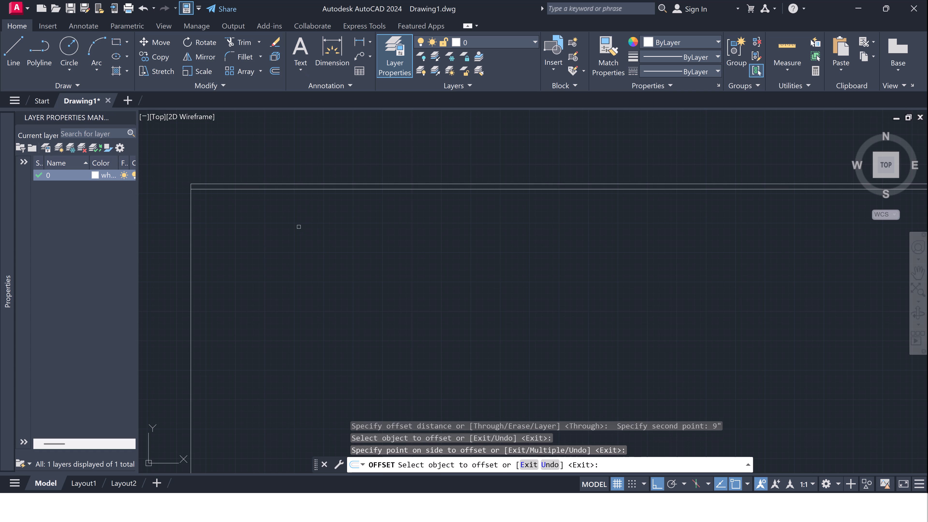
scroll(202, 203, "up", 2)
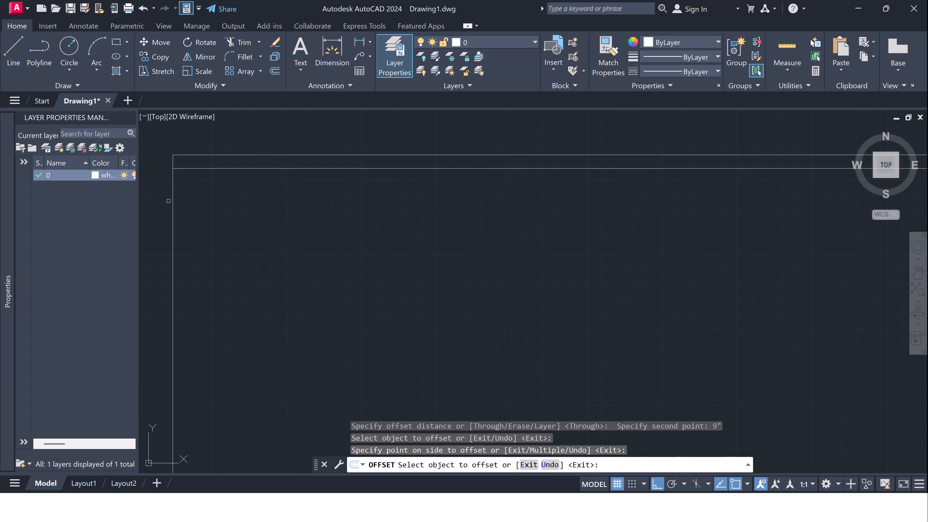
left_click(172, 195)
left_click(303, 172)
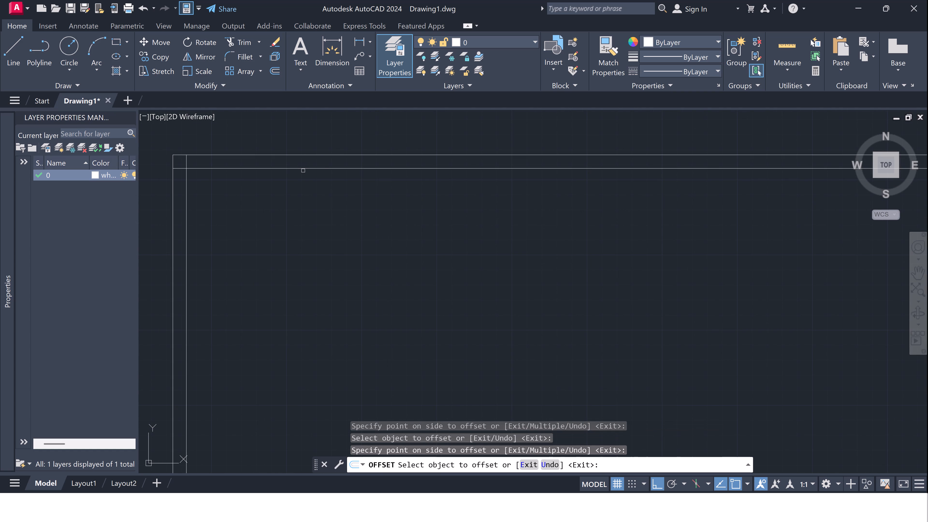
key("Escape")
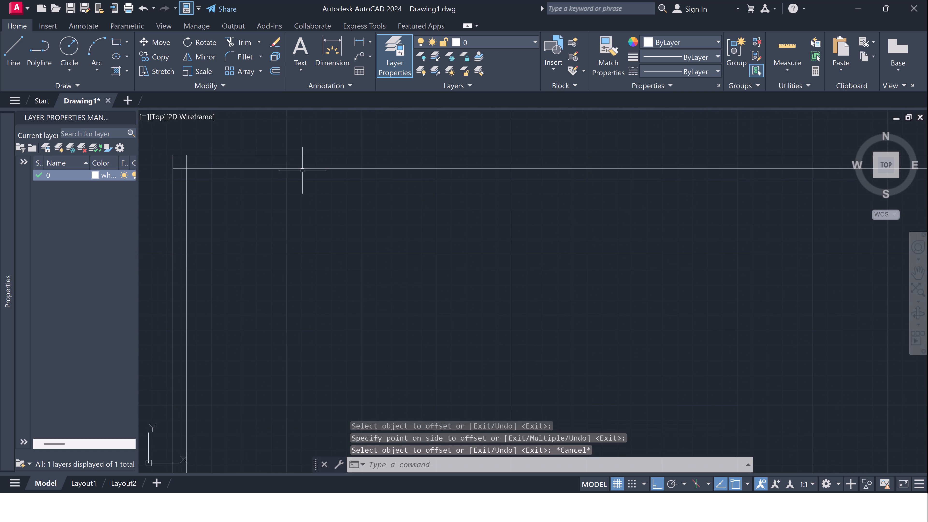
Offset the inner line of the top wall 5' downward.
key("space")
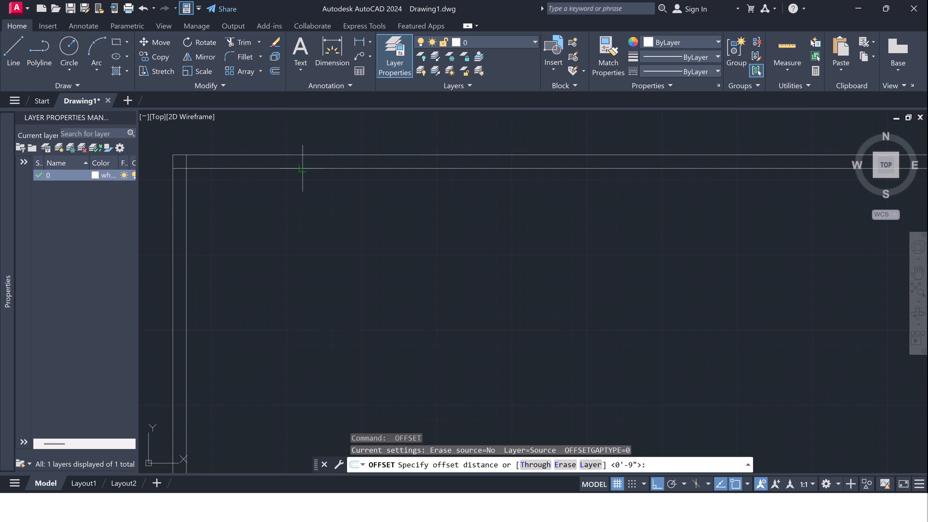
left_click(303, 172)
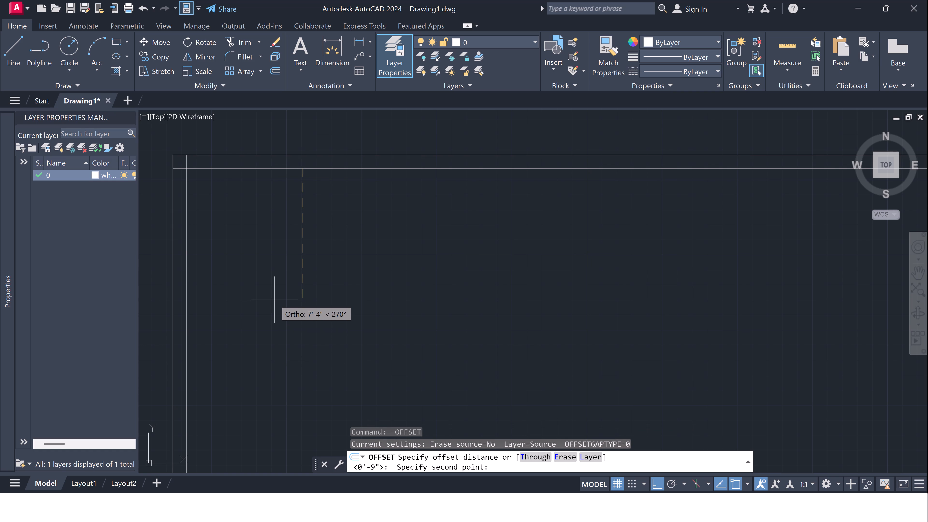
type("5'")
key("space")
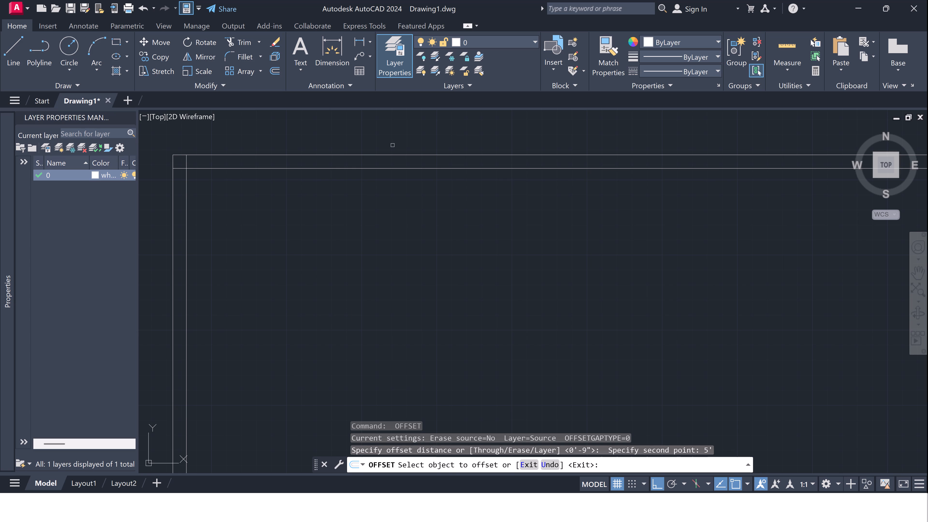
left_click_drag(392, 167, 392, 169)
left_click_drag(387, 264, 384, 262)
key("Escape")
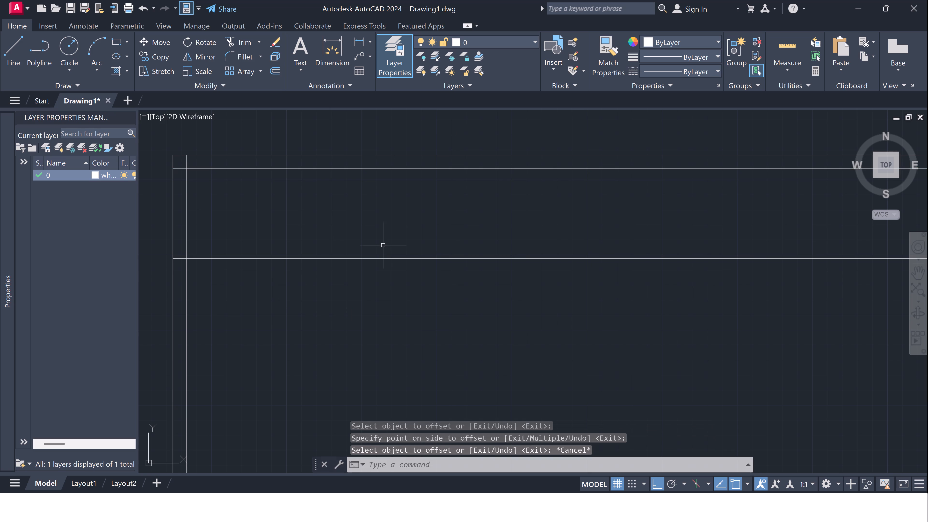
Offset the lowest horizontal line 9" downward for the thickness of the interior wall.
key("space")
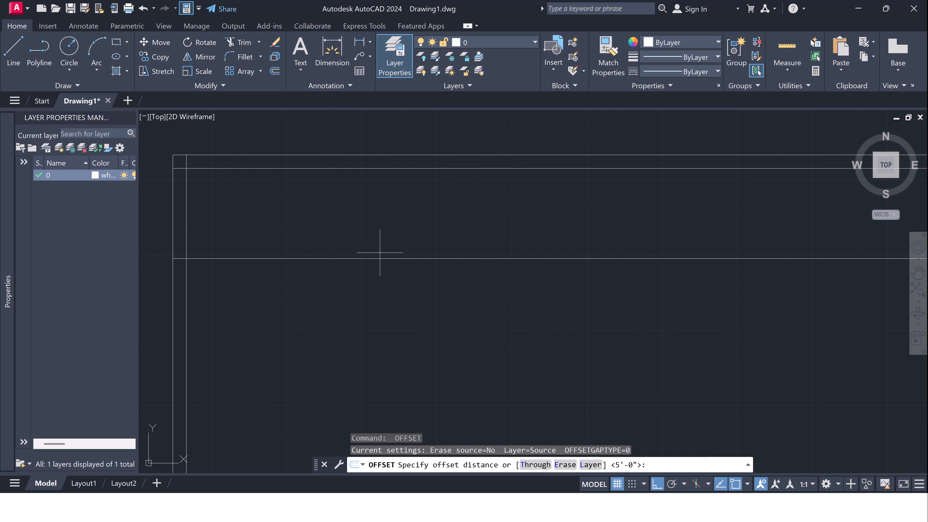
left_click(380, 257)
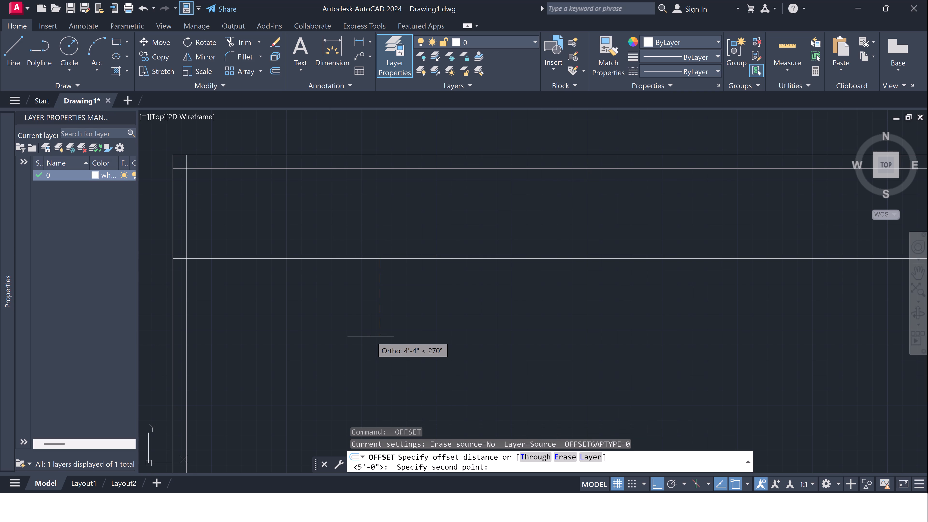
key("9")
type("\"")
key("space")
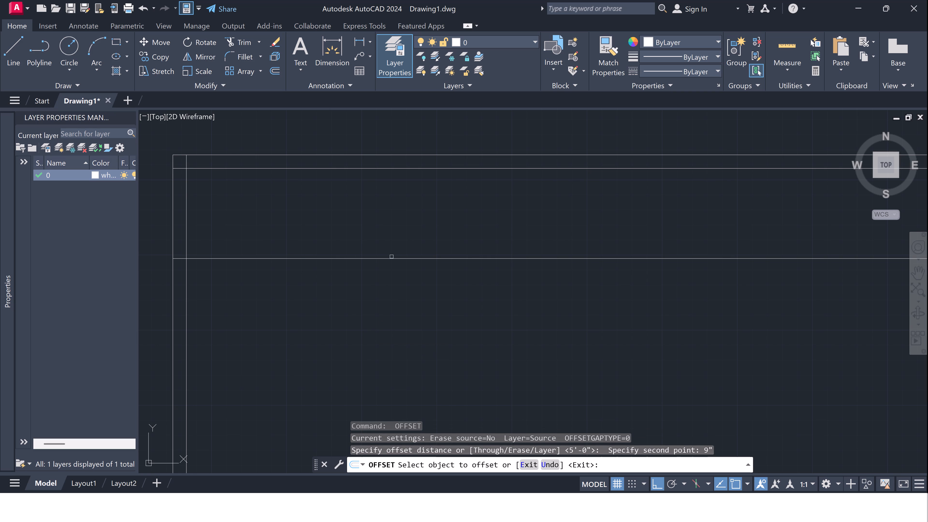
left_click_drag(385, 259, 384, 262)
left_click(375, 297)
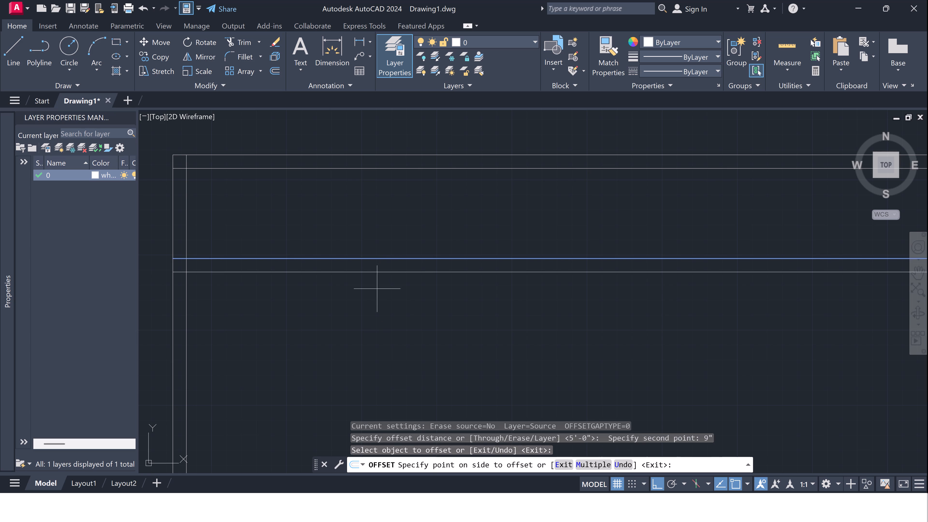
Offset the lower line of the interior wall 13' downward to set the depth of the room below it.
key("Escape")
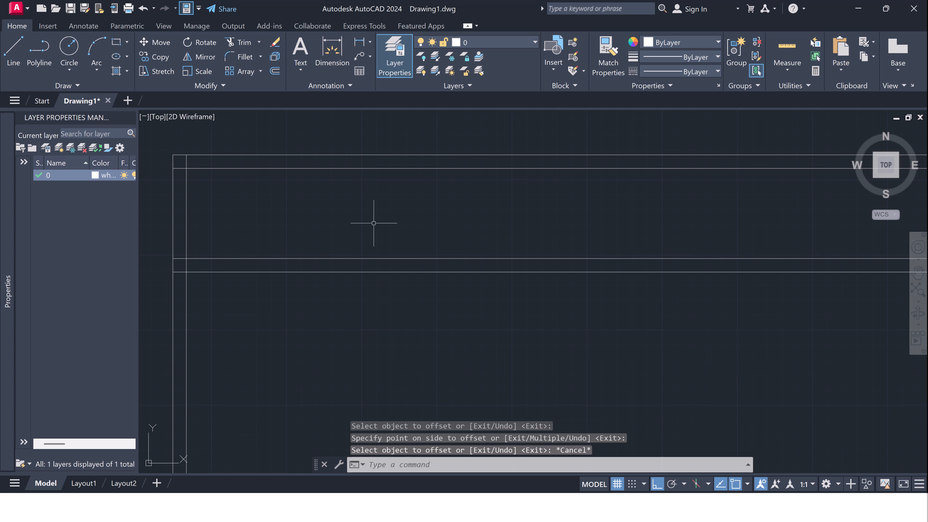
scroll(377, 211, "down", 1)
scroll(377, 252, "up", 1)
key("space")
left_click(377, 247)
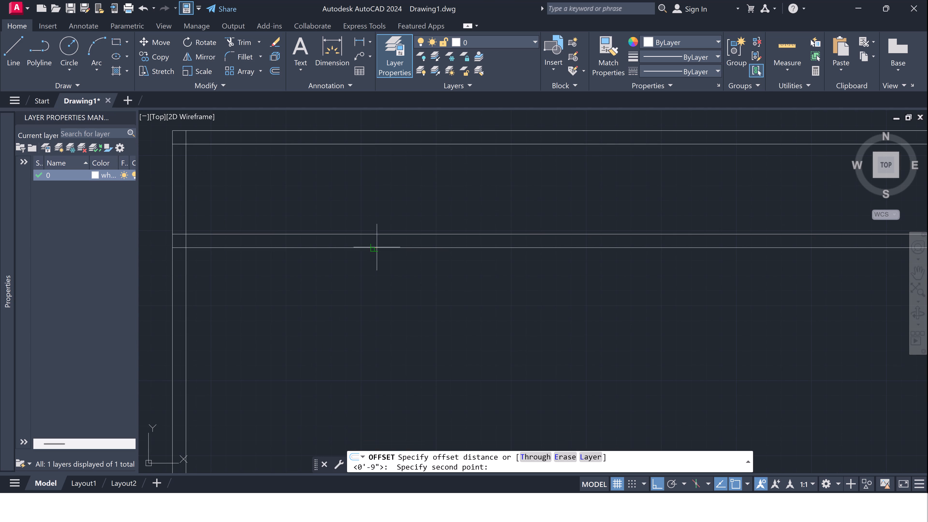
scroll(377, 249, "down", 1)
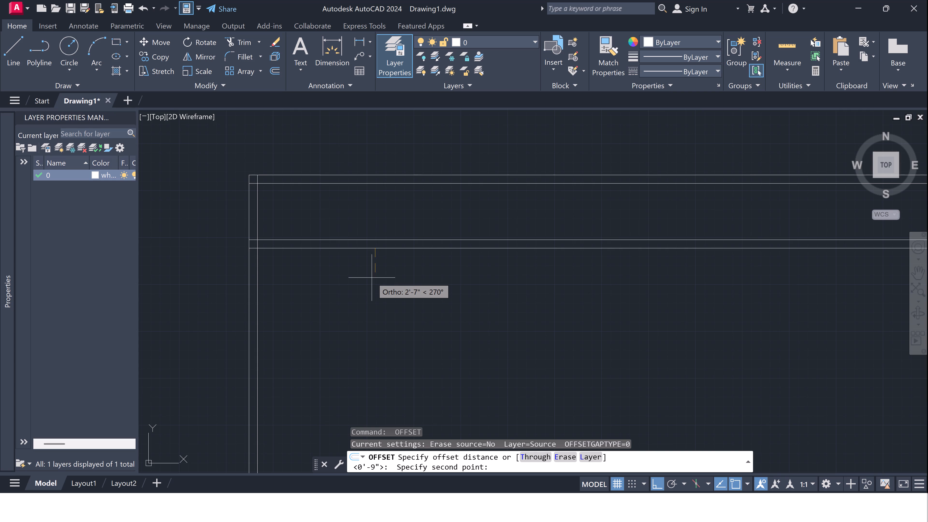
type("13'")
key("space")
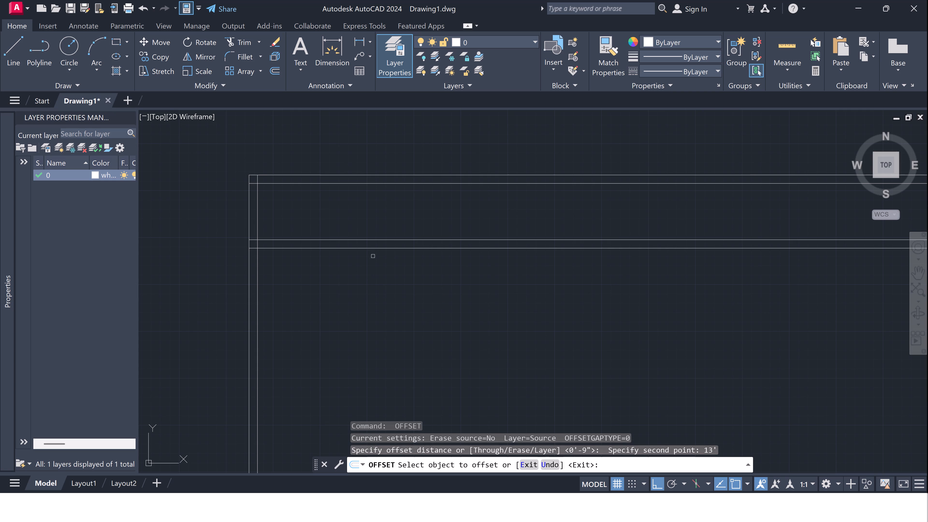
left_click(368, 248)
left_click(358, 309)
scroll(354, 265, "down", 4)
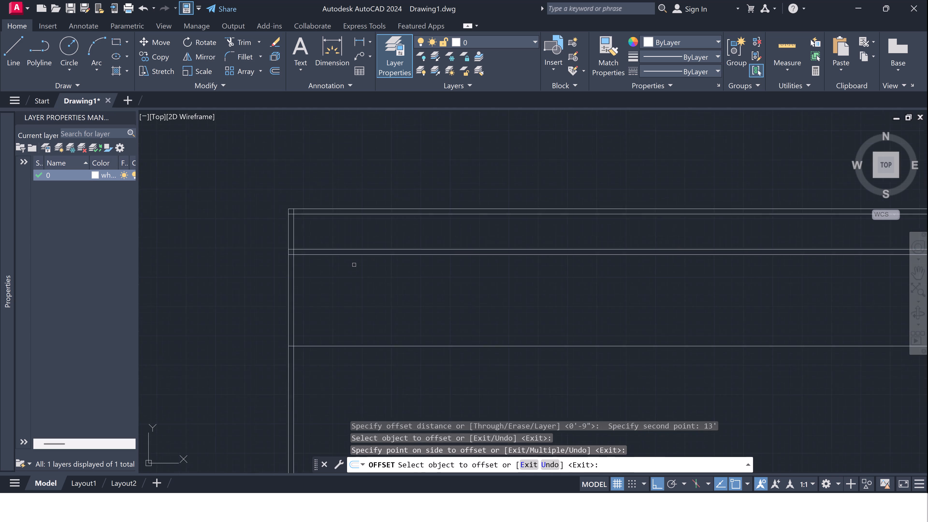
scroll(357, 309, "up", 2)
key("Escape")
Offset the lowest horizontal line 9" downward for the thickness of the second interior wall.
scroll(368, 260, "up", 1)
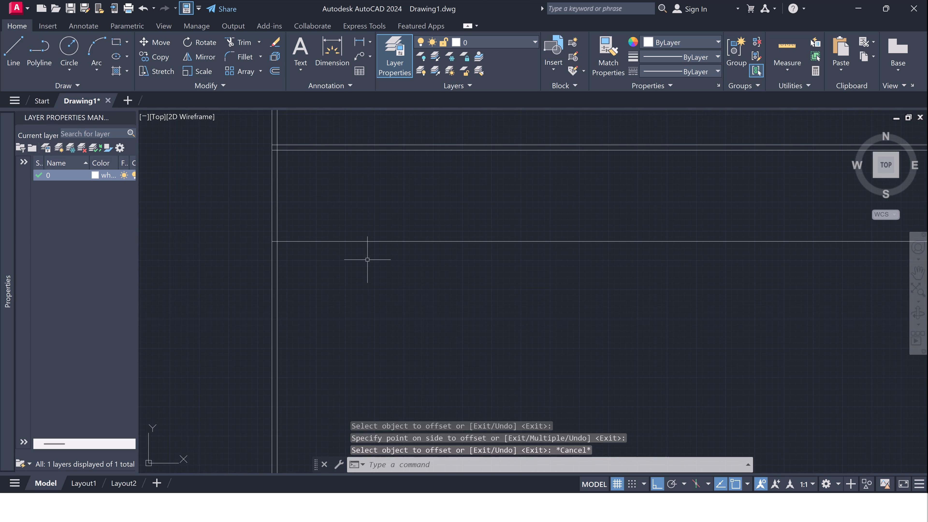
key("space")
left_click(370, 239)
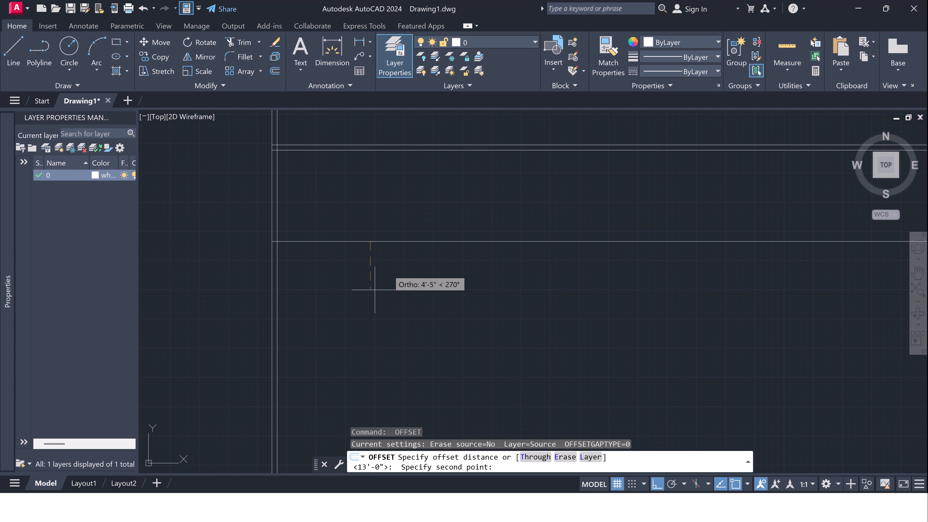
key("9")
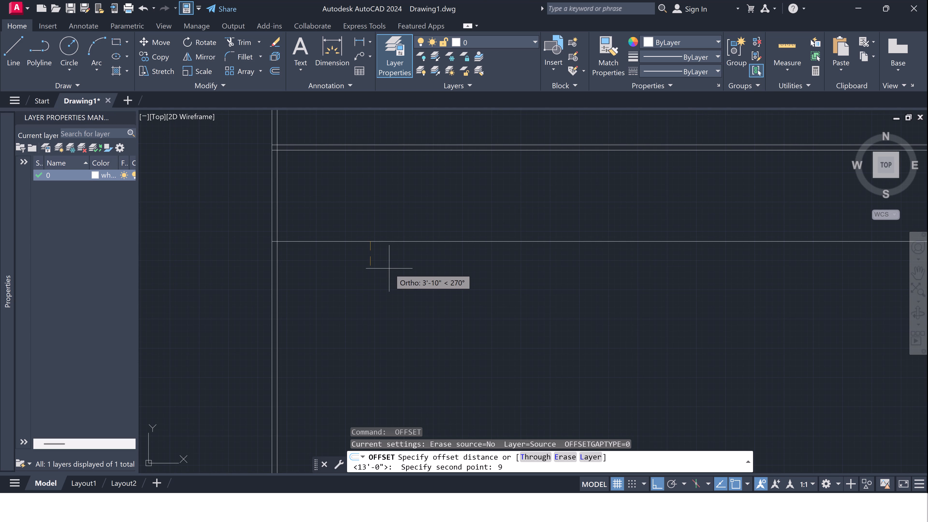
type("\"")
key("space")
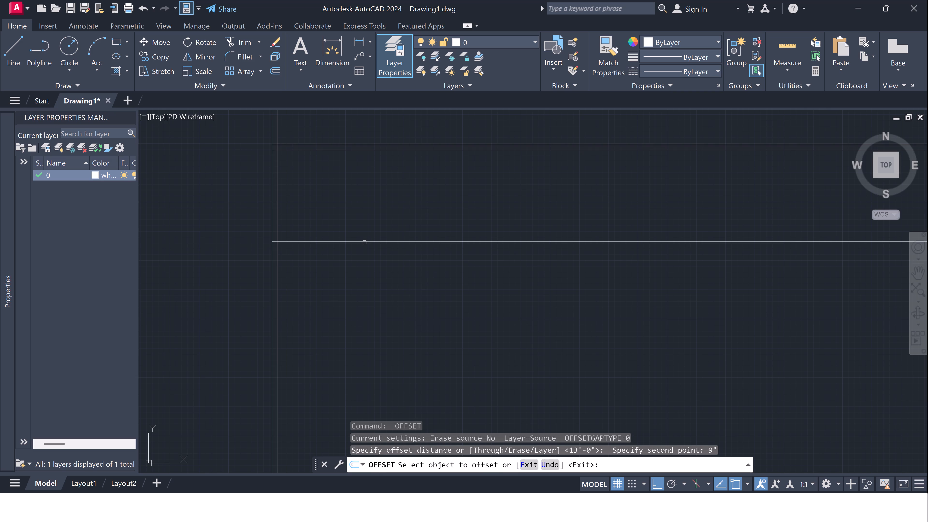
left_click_drag(364, 241, 354, 308)
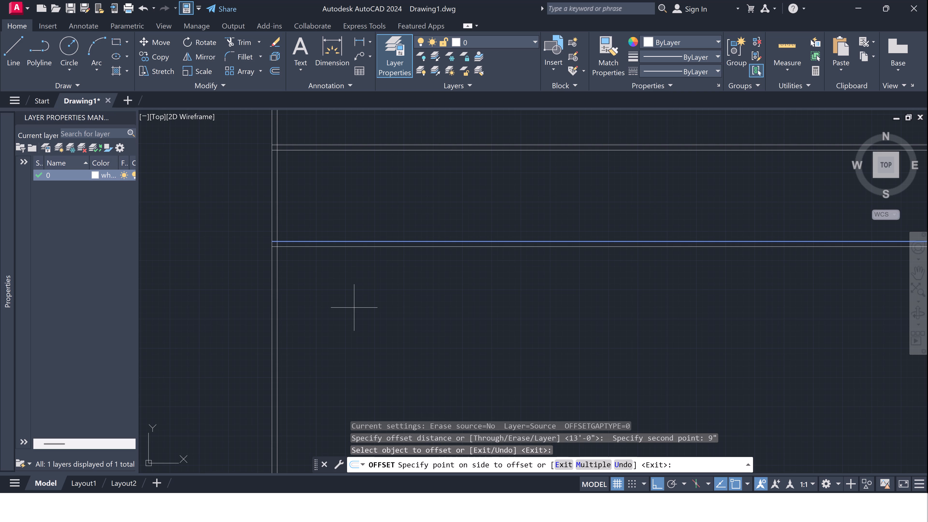
scroll(432, 254, "down", 4)
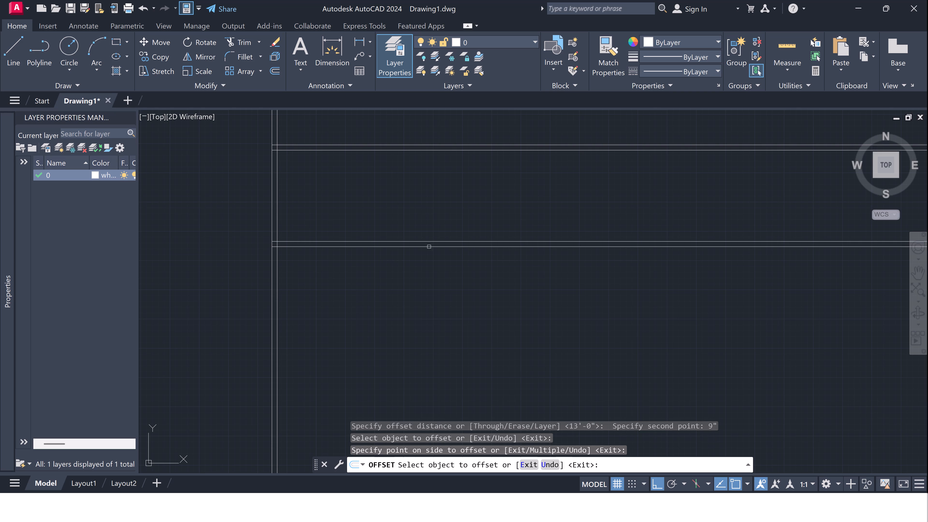
key("Escape")
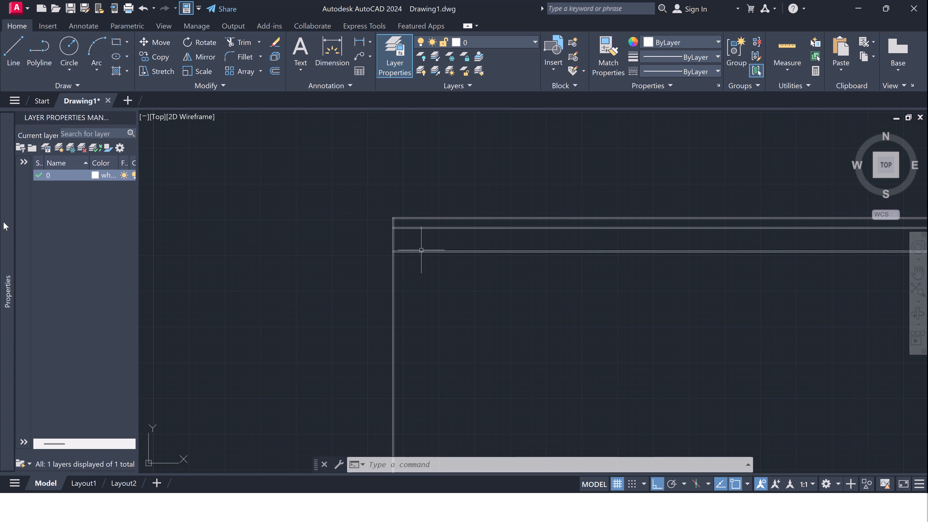
scroll(180, 219, "down", 3)
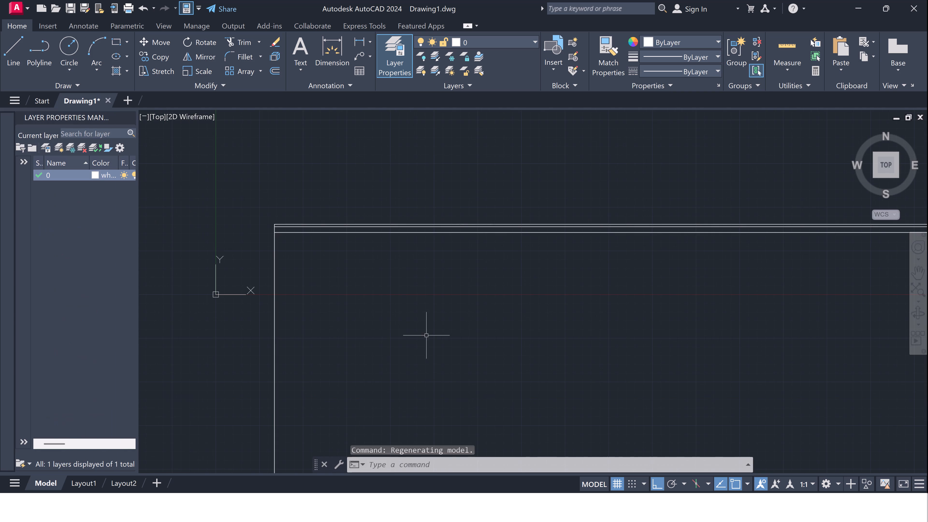
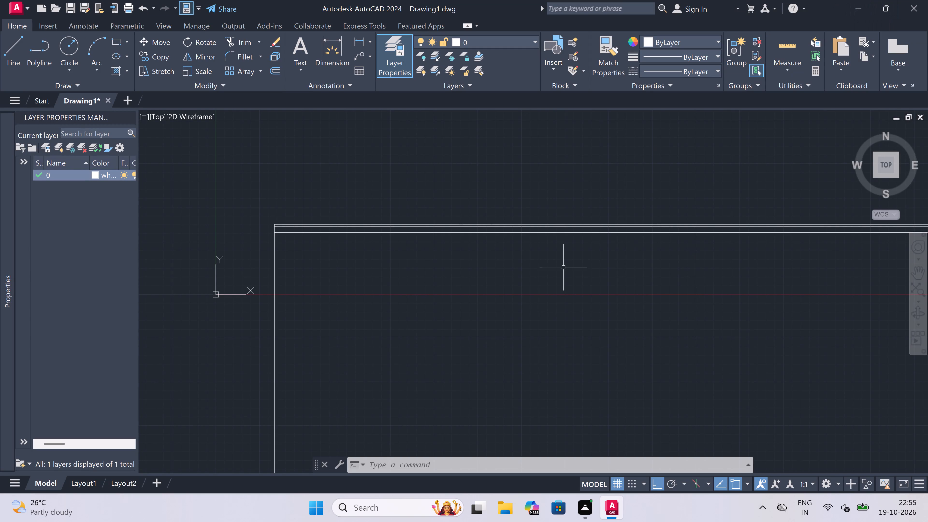
Offset the lowest horizontal line, the bottom of the second interior wall, 10'3" downward to set the next room's depth.
scroll(274, 232, "up", 4)
scroll(300, 202, "up", 3)
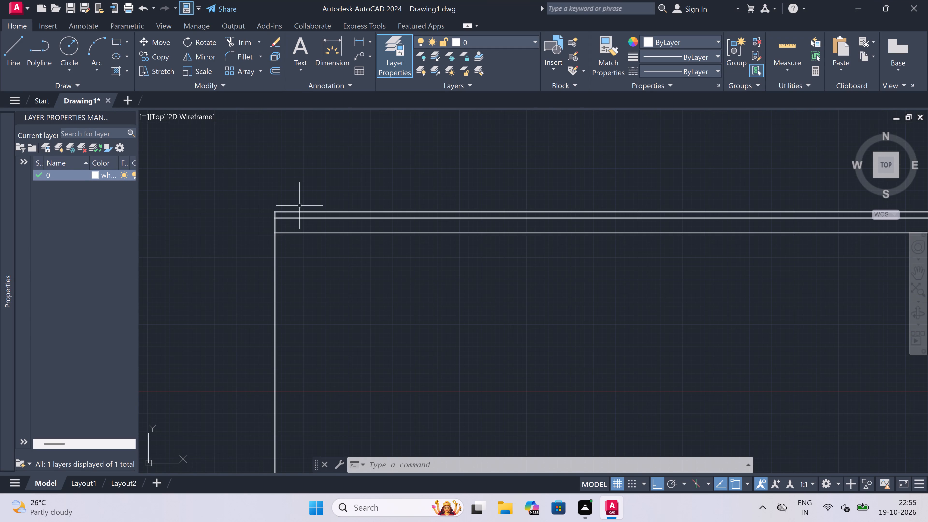
scroll(187, 217, "up", 1)
scroll(262, 217, "down", 2)
scroll(231, 292, "up", 2)
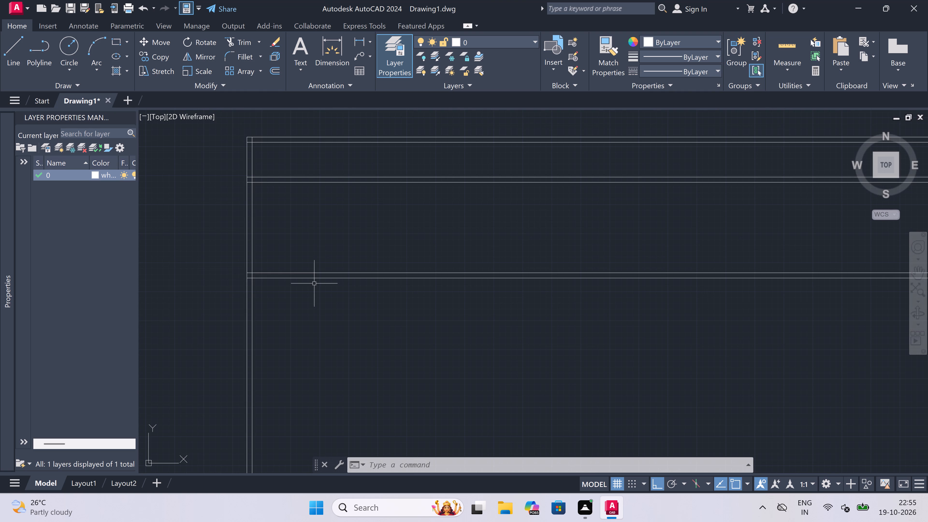
key("space")
left_click(343, 281)
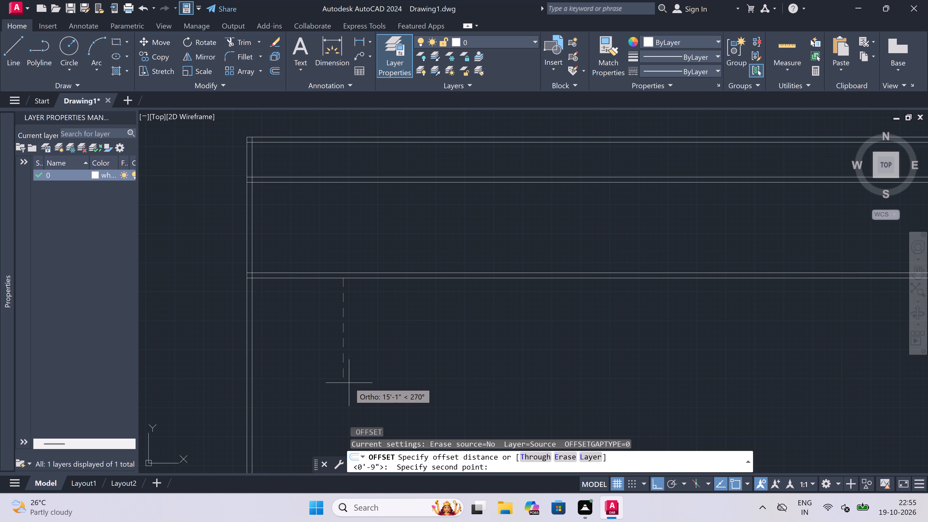
key("1")
key("minus")
key("BackSpace")
key("0")
type("'3\"")
key("space")
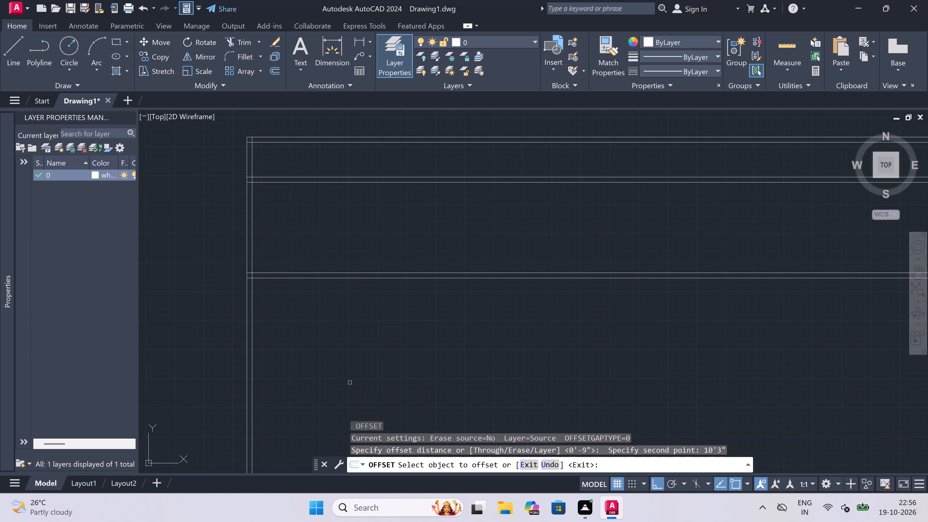
right_click(412, 285)
left_click(397, 299)
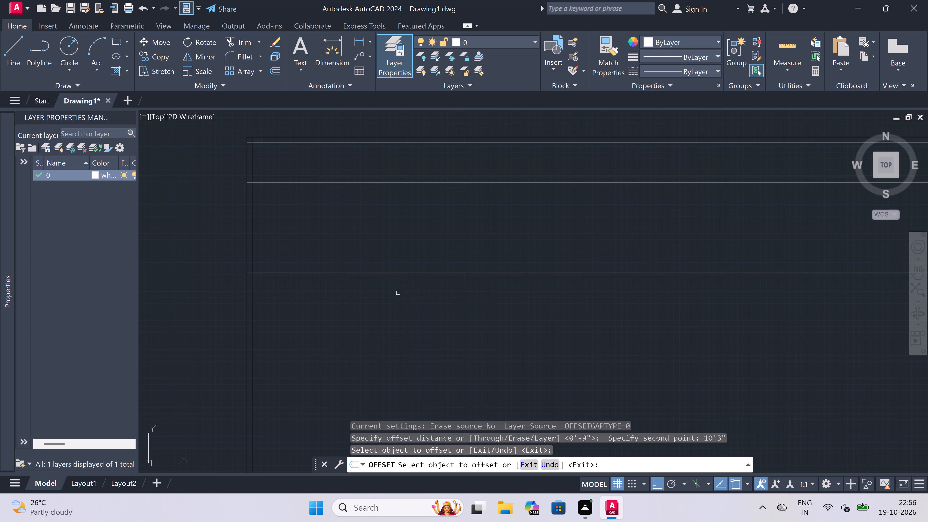
left_click_drag(396, 279, 392, 293)
left_click(392, 293)
key("Escape")
Offset the lowest horizontal line 9" downward for the thickness of the third interior wall.
scroll(392, 293, "down", 3)
scroll(389, 299, "up", 2)
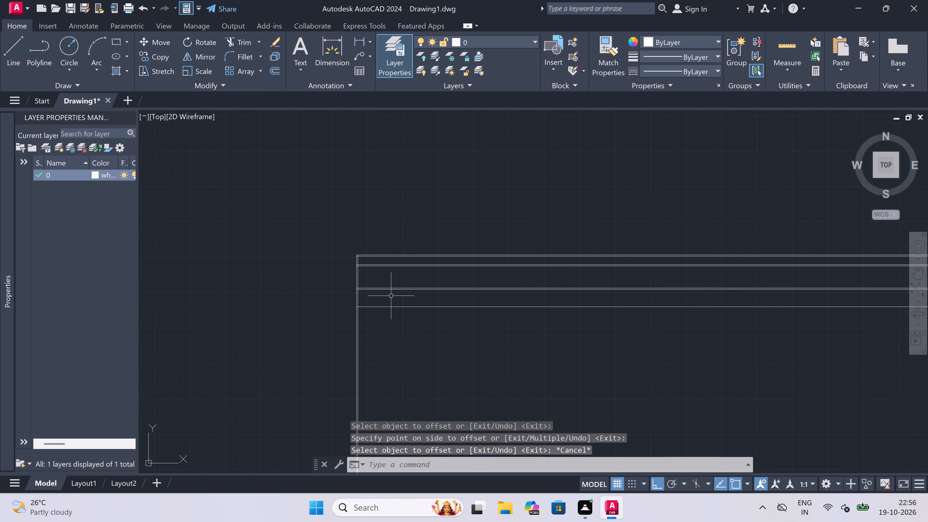
scroll(389, 299, "up", 2)
key("space")
left_click(359, 347)
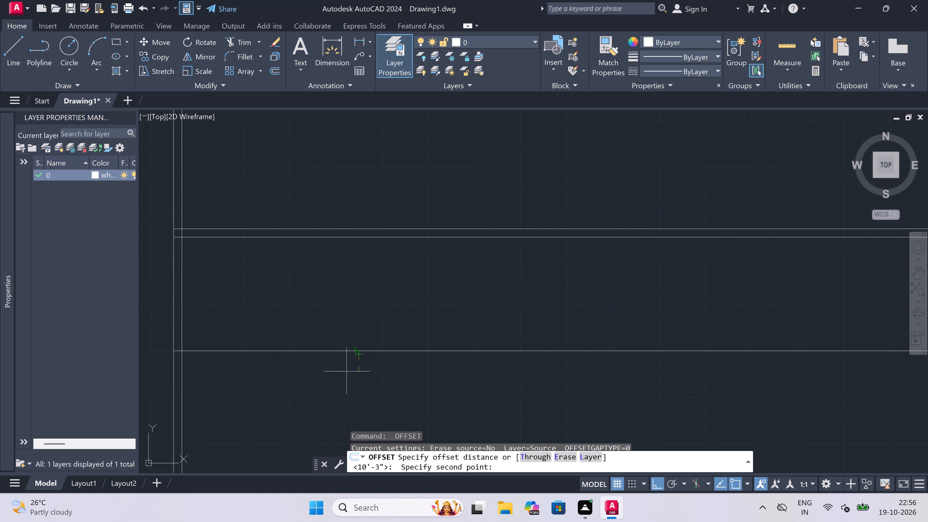
scroll(322, 396, "down", 2)
scroll(329, 411, "up", 3)
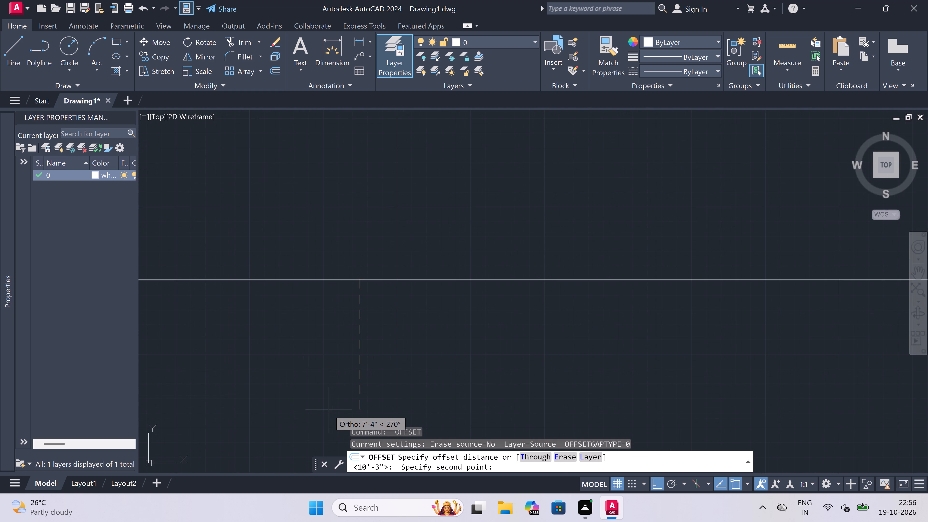
type("9\"")
key("space")
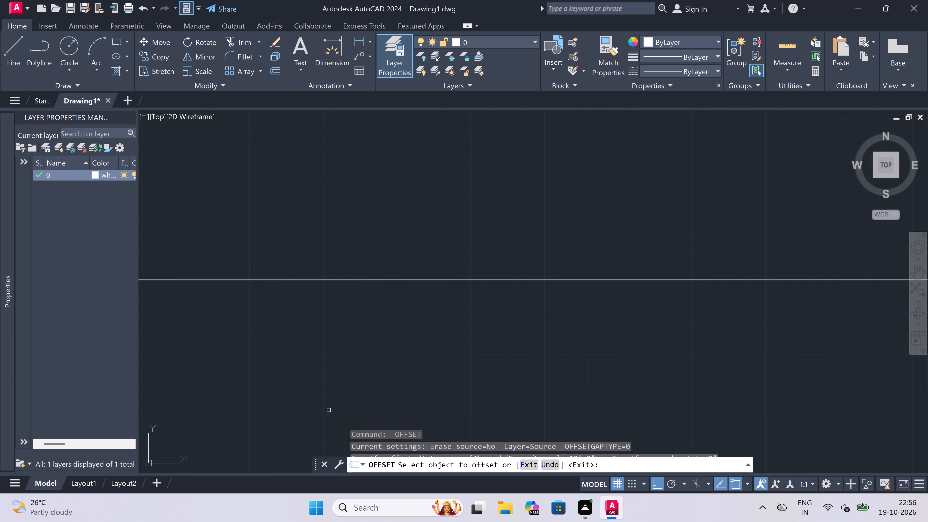
left_click(344, 280)
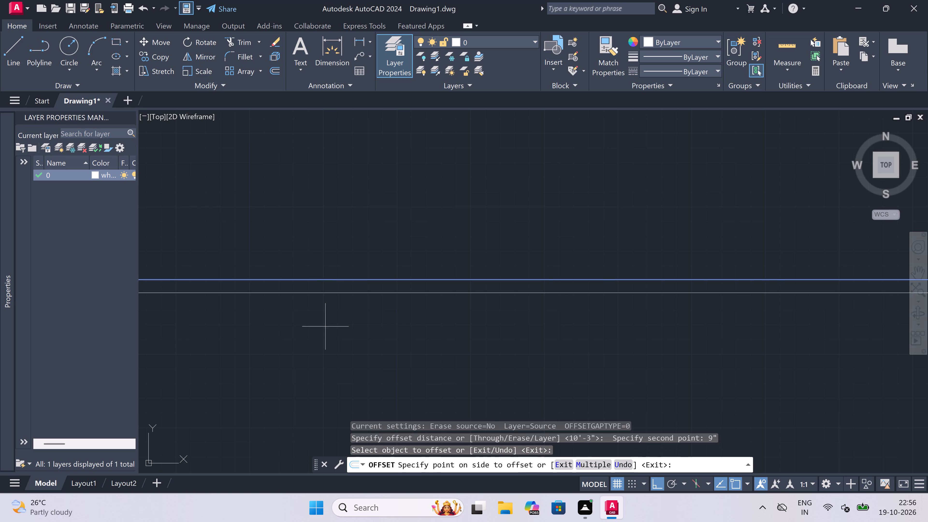
double_click(321, 334)
scroll(337, 312, "down", 4)
scroll(317, 300, "up", 1)
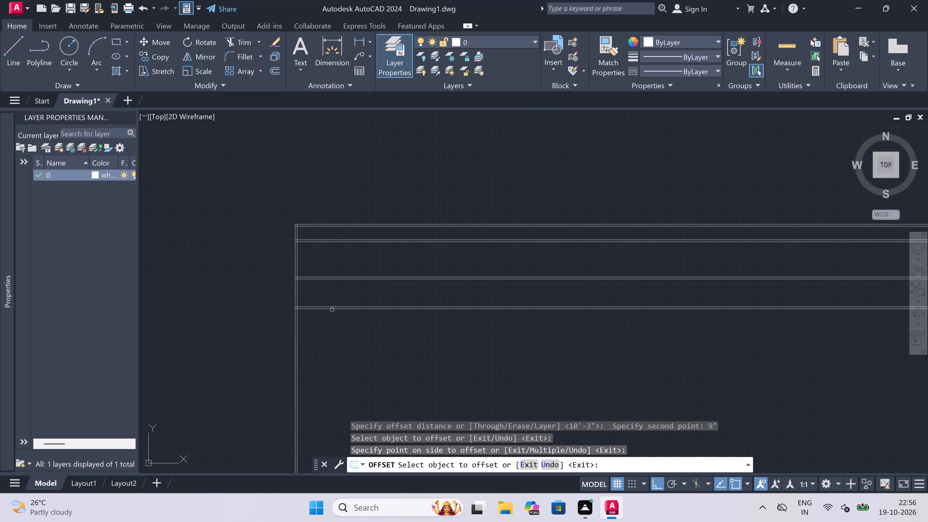
scroll(320, 300, "up", 2)
key("Escape")
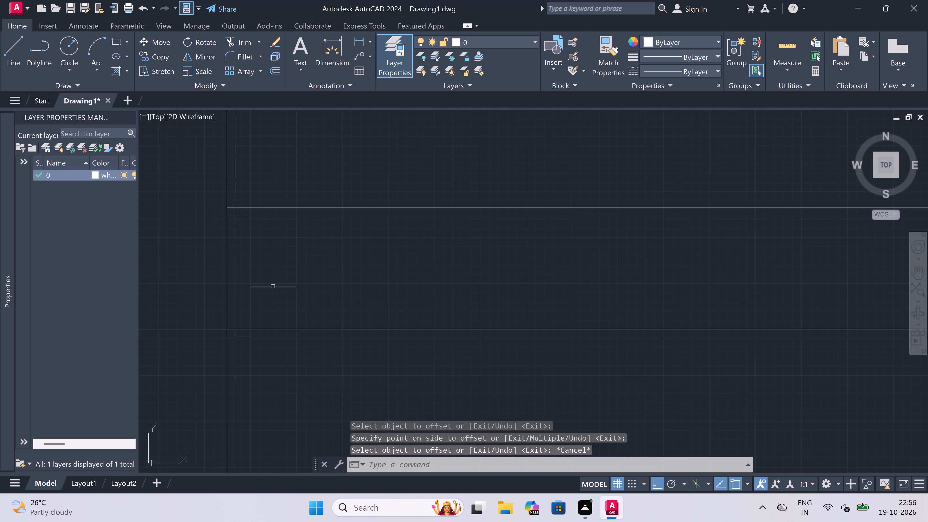
Trim the line ends crossing the left wall's thickness, from the upper-left corner of the plan down to the third interior wall.
type("tr")
key("space")
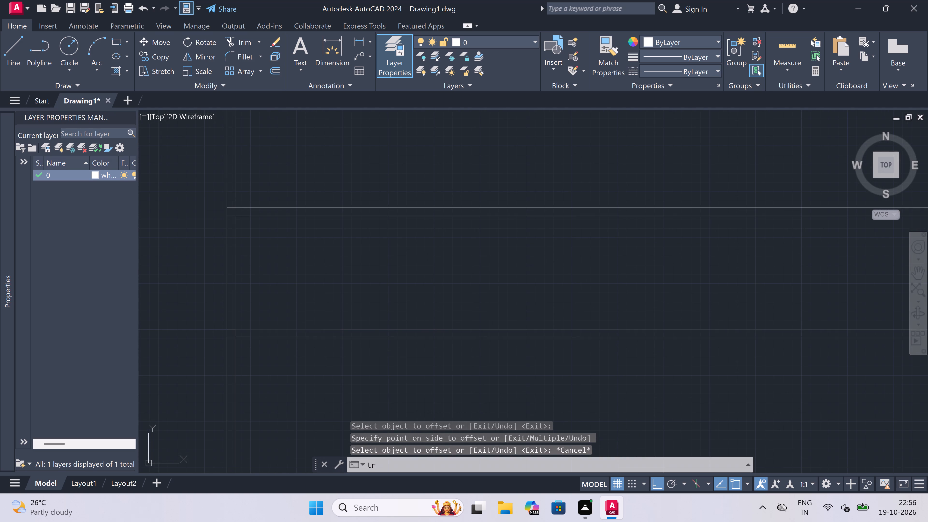
scroll(230, 210, "down", 3)
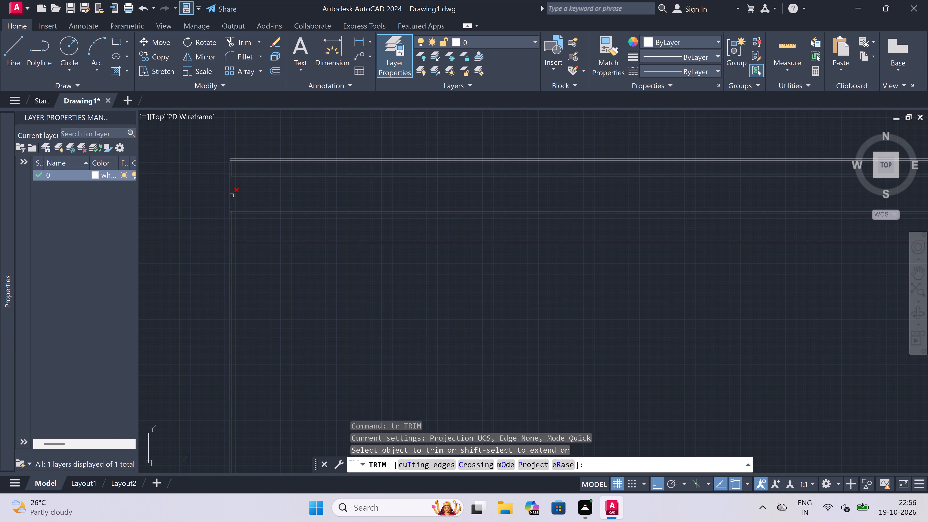
scroll(232, 162, "up", 5)
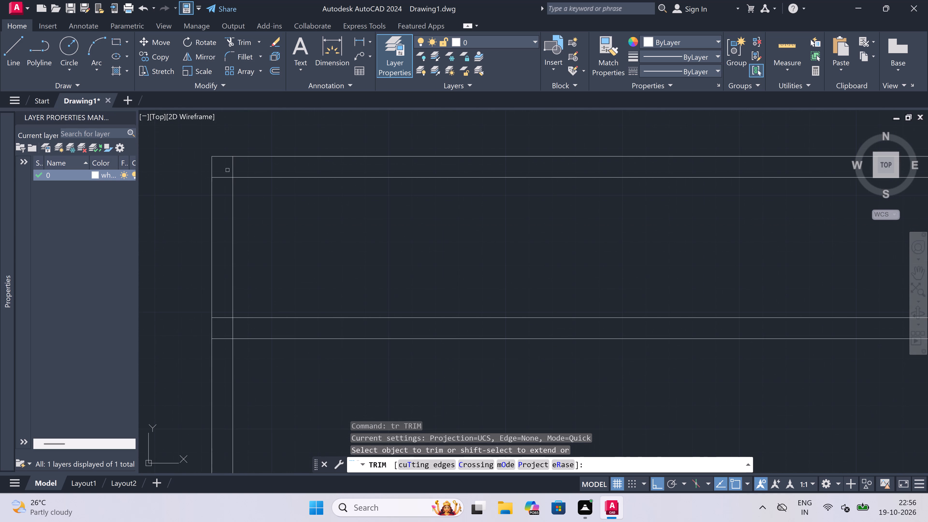
scroll(228, 165, "up", 2)
left_click(229, 165)
left_click(254, 173)
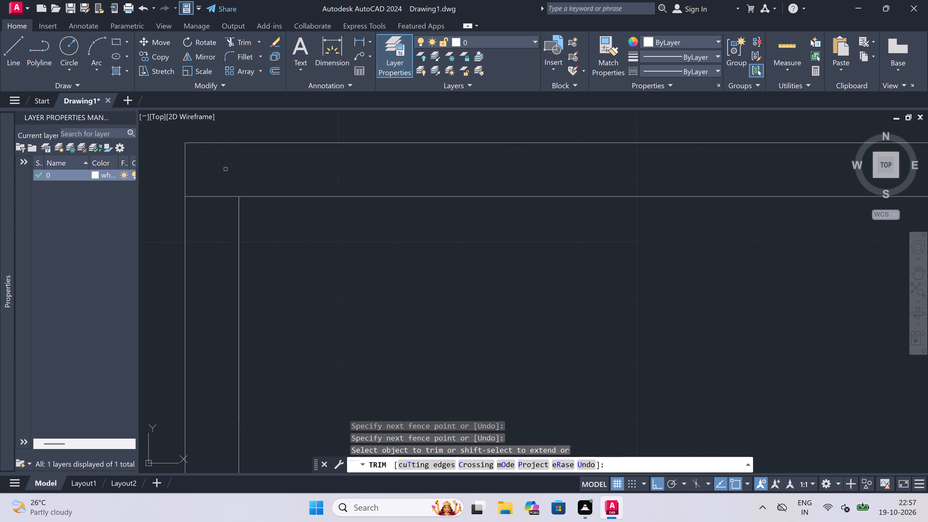
left_click(222, 166)
scroll(219, 165, "down", 3)
scroll(214, 213, "down", 2)
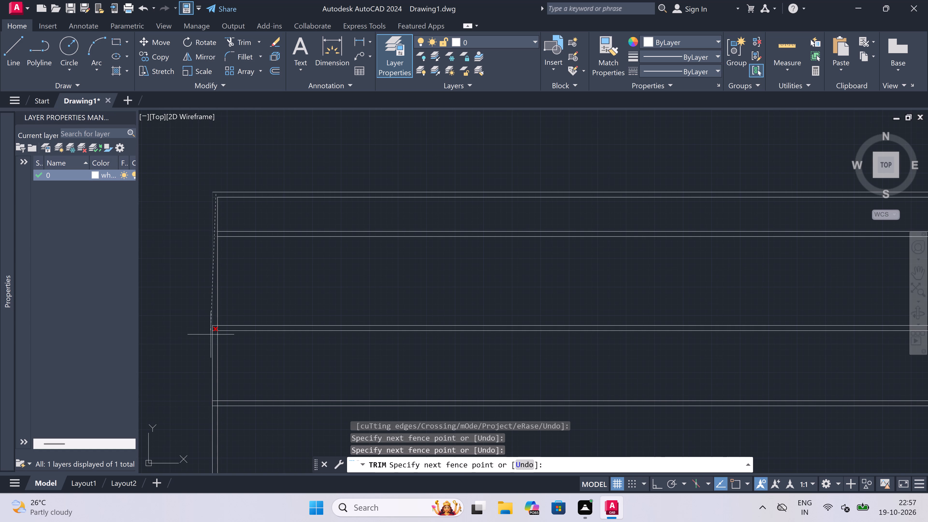
scroll(217, 417, "up", 2)
triple_click(213, 410)
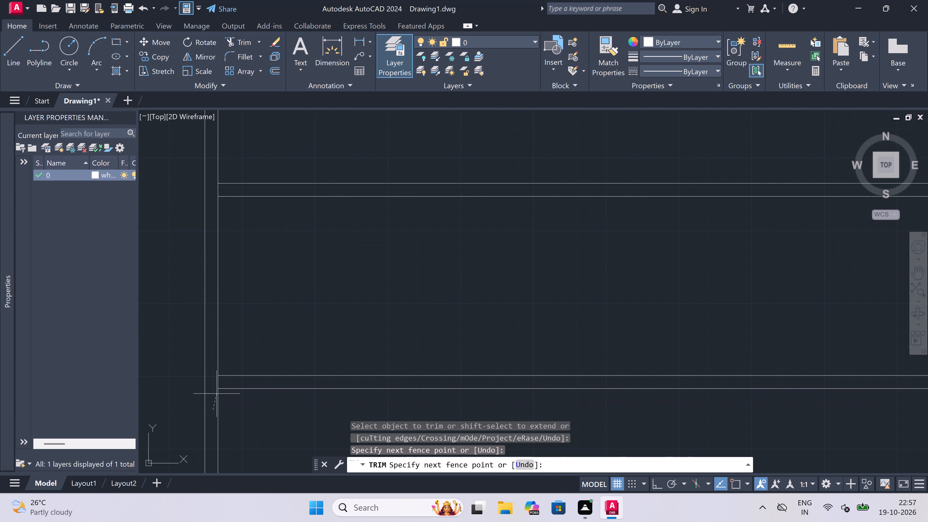
left_click(218, 384)
left_click(217, 384)
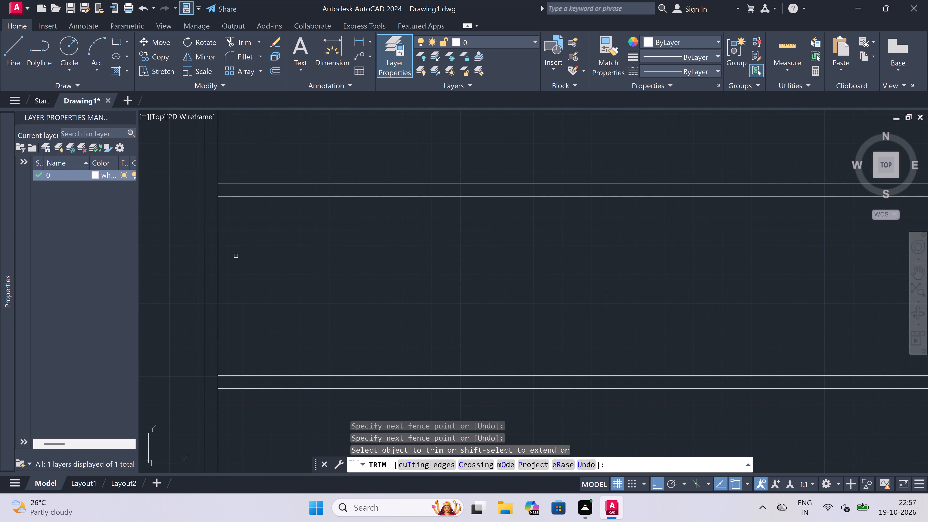
Trim the left wall's inner line where it crosses the thickness of the first and second interior walls.
left_click(219, 186)
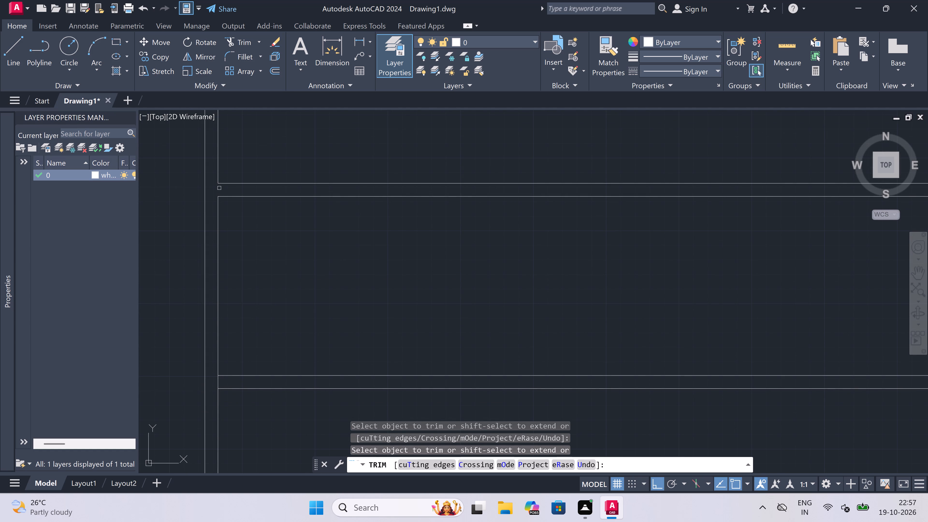
scroll(261, 280, "down", 5)
scroll(258, 193, "up", 3)
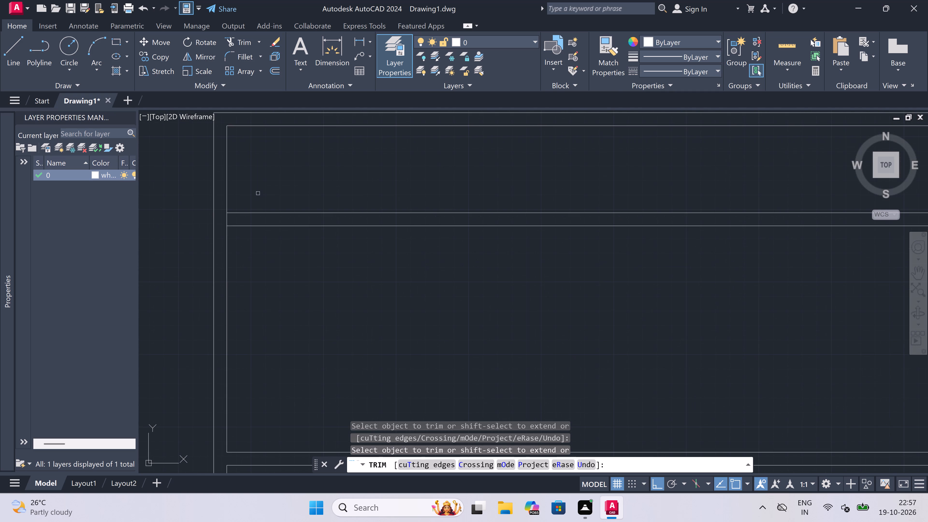
left_click(226, 217)
key("Escape")
Offset the left wall's inner line 7'9" to the right within the topmost room strip.
key("o")
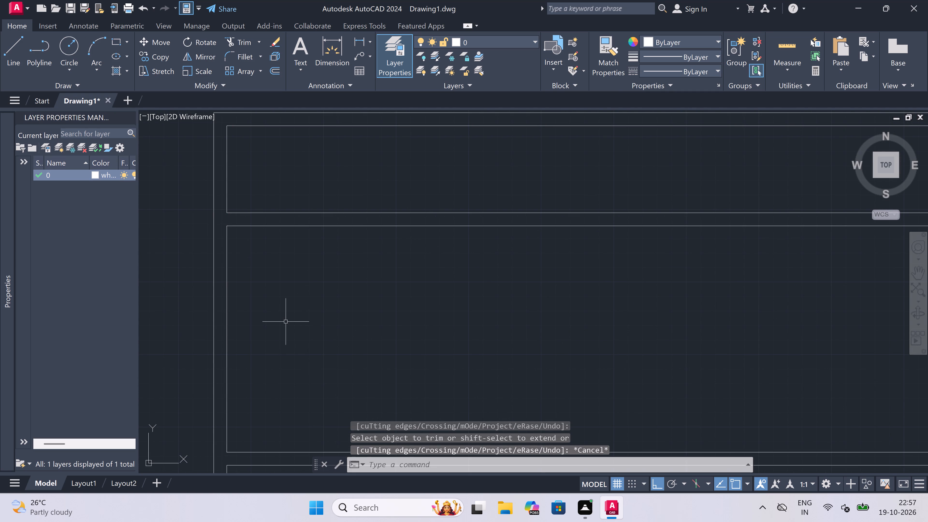
key("space")
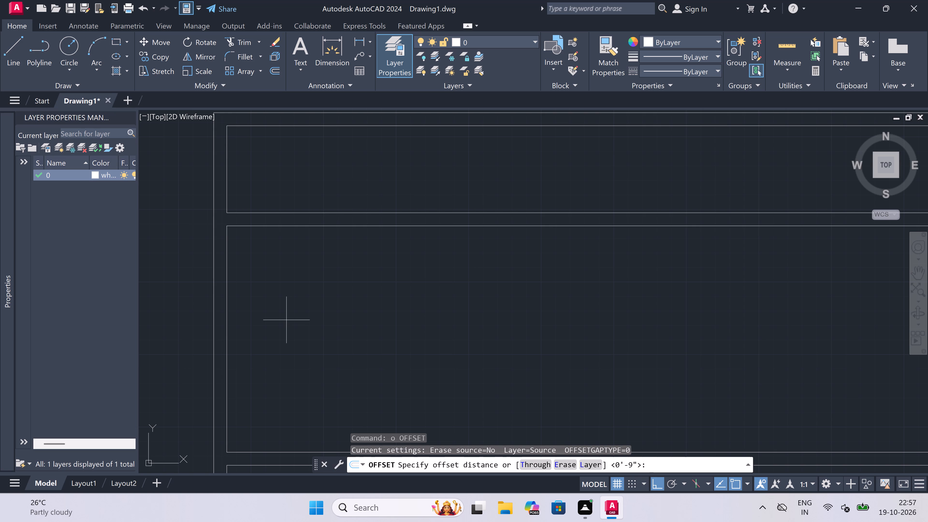
scroll(286, 320, "down", 2)
scroll(277, 242, "up", 2)
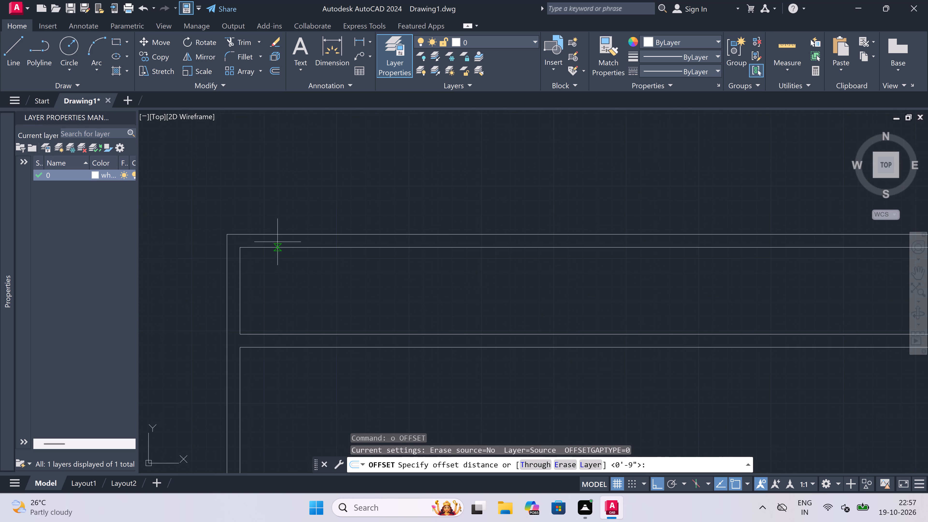
left_click(242, 283)
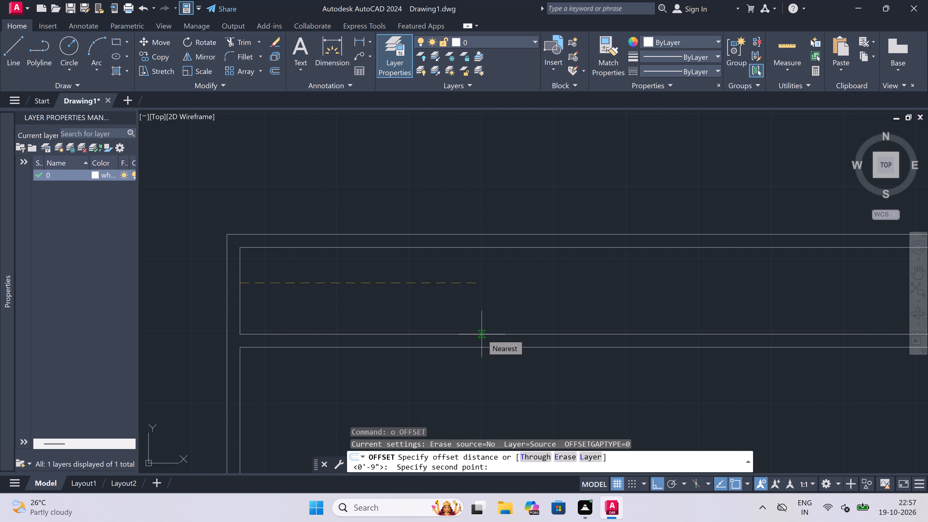
type("7'")
key("6")
key("BackSpace")
key("9")
key("shift+quotedbl")
key("space")
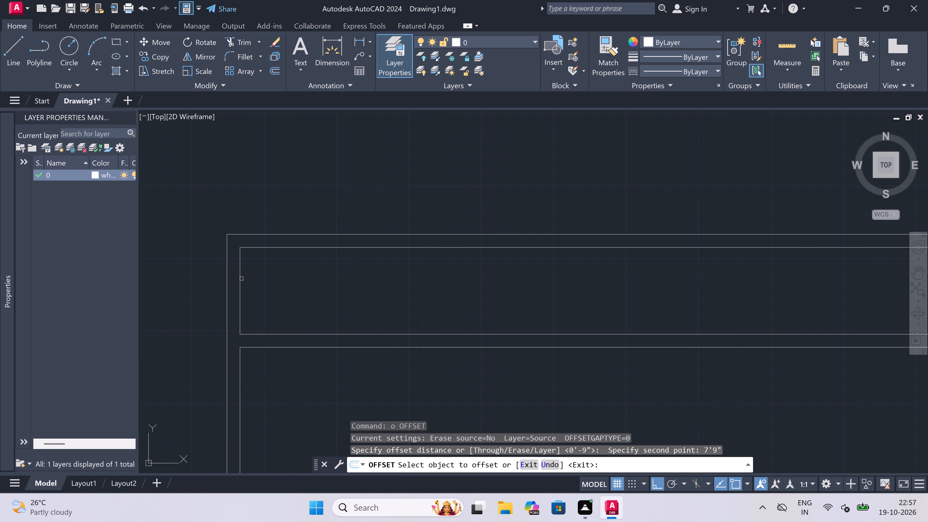
left_click_drag(241, 279, 268, 283)
left_click(440, 317)
key("Escape")
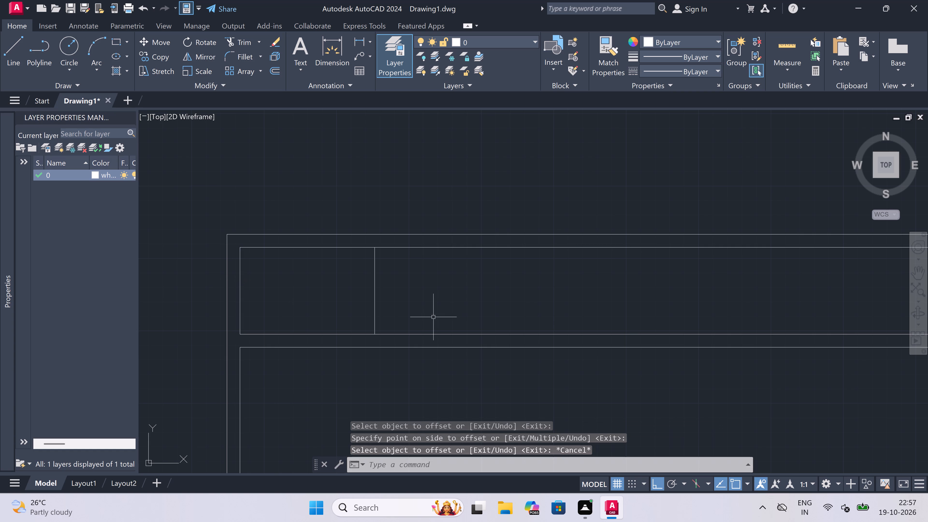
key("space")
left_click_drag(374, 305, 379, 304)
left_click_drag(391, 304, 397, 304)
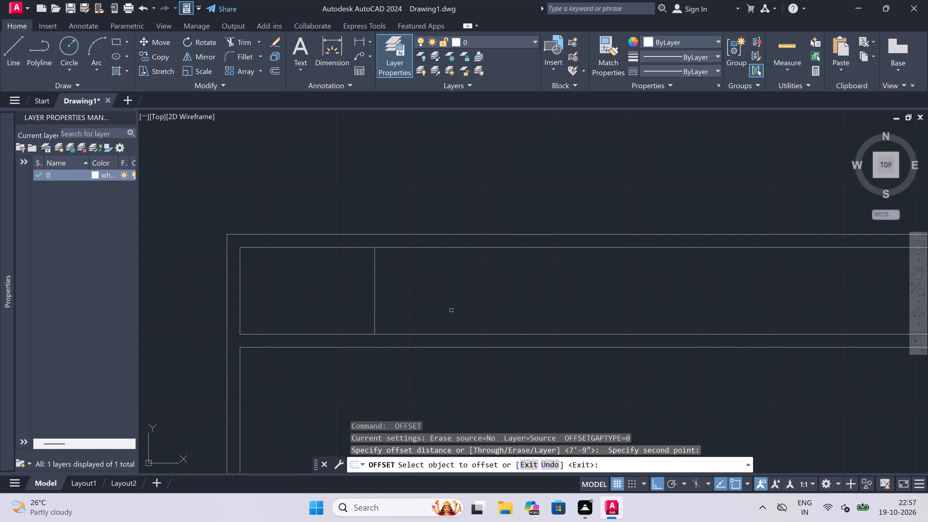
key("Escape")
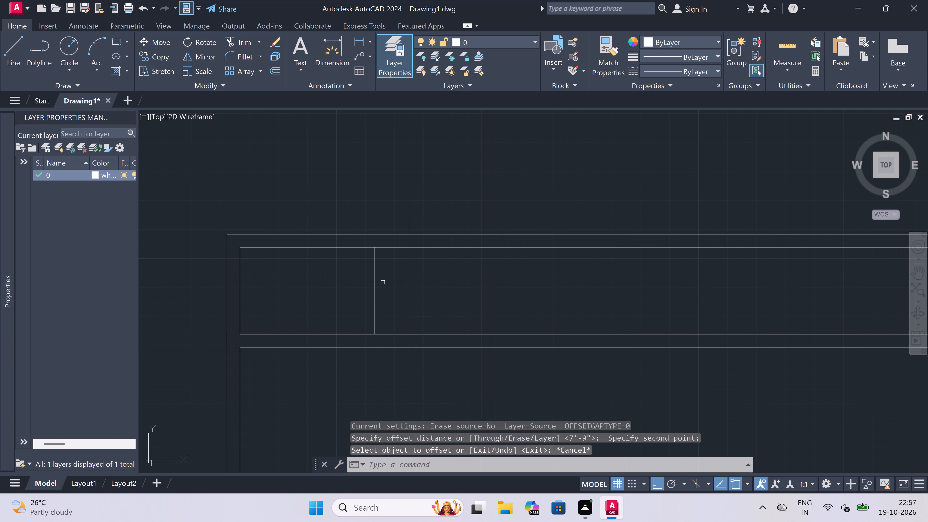
Offset the topmost room strip's first vertical partition line 4.5" to the right for the partition's thickness.
key("space")
left_click_drag(377, 282, 392, 282)
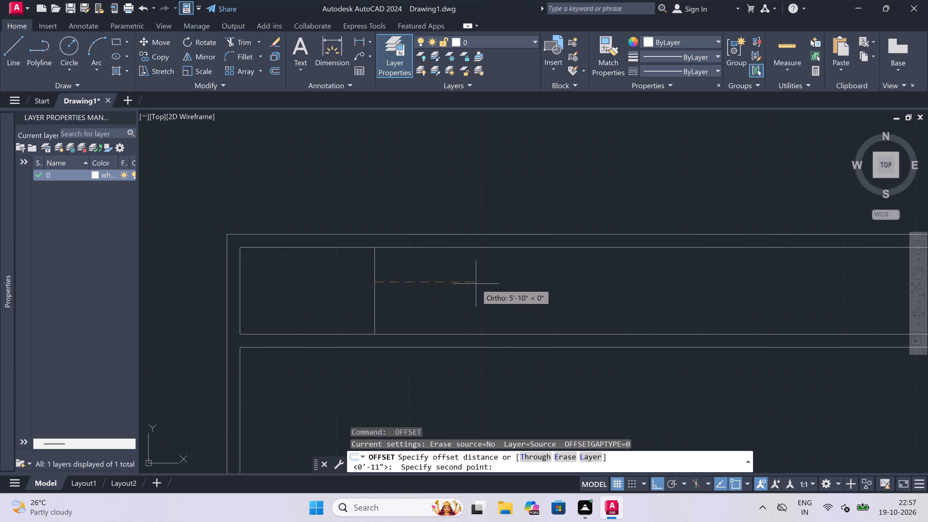
type("4.5\"")
key("space")
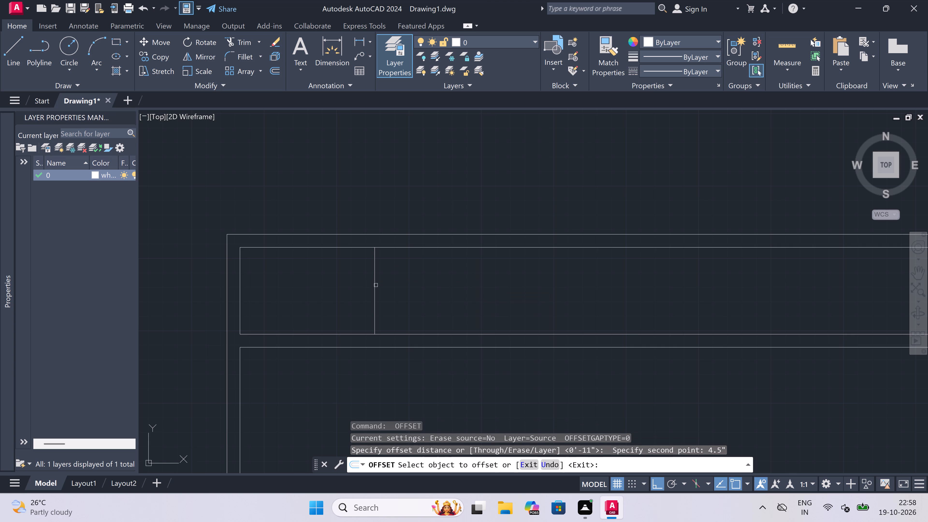
left_click_drag(373, 282, 386, 282)
left_click(405, 283)
key("Escape")
Offset the first partition's right-hand line 15'9" to the right within the topmost room strip.
key("space")
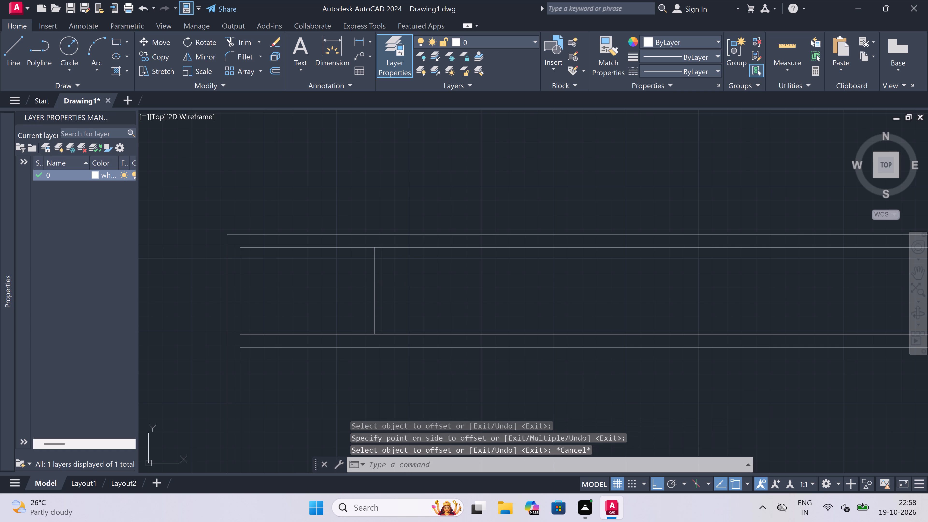
left_click_drag(381, 288, 388, 287)
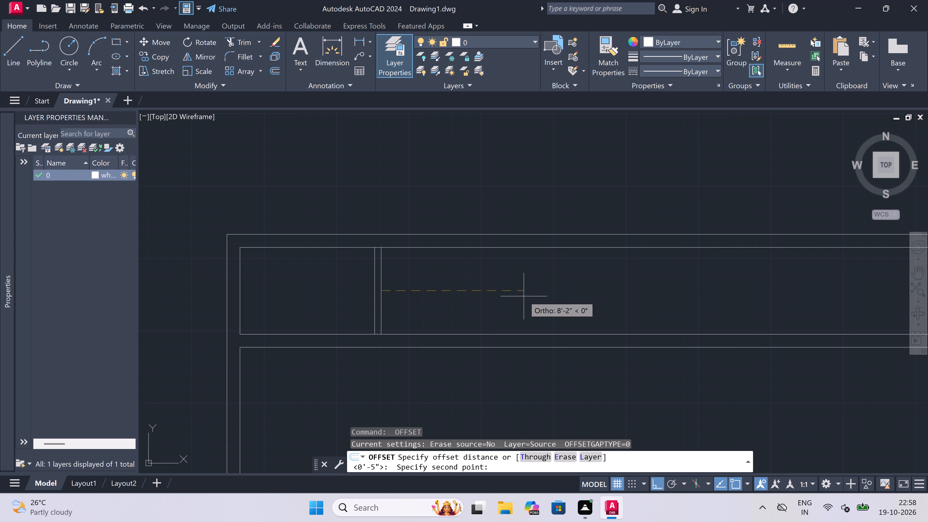
type("15'9")
type("\"")
key("space")
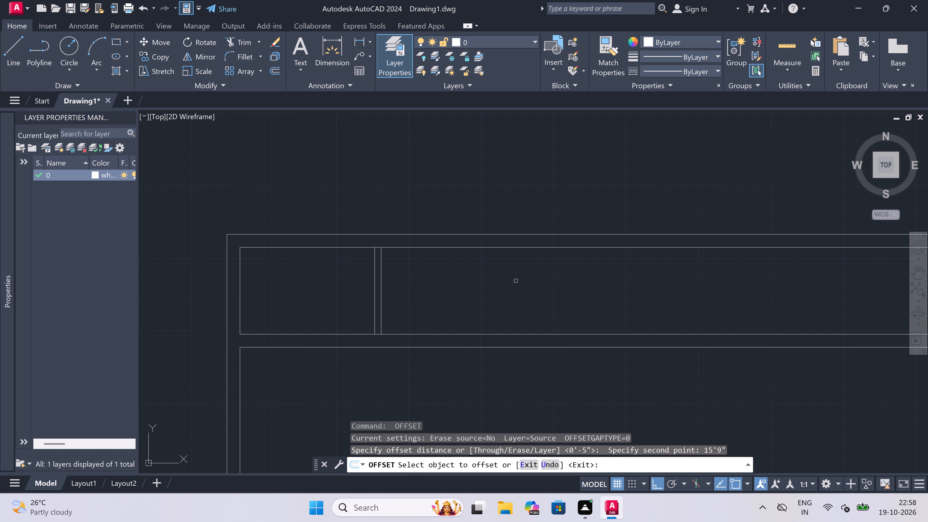
left_click(381, 287)
left_click(618, 293)
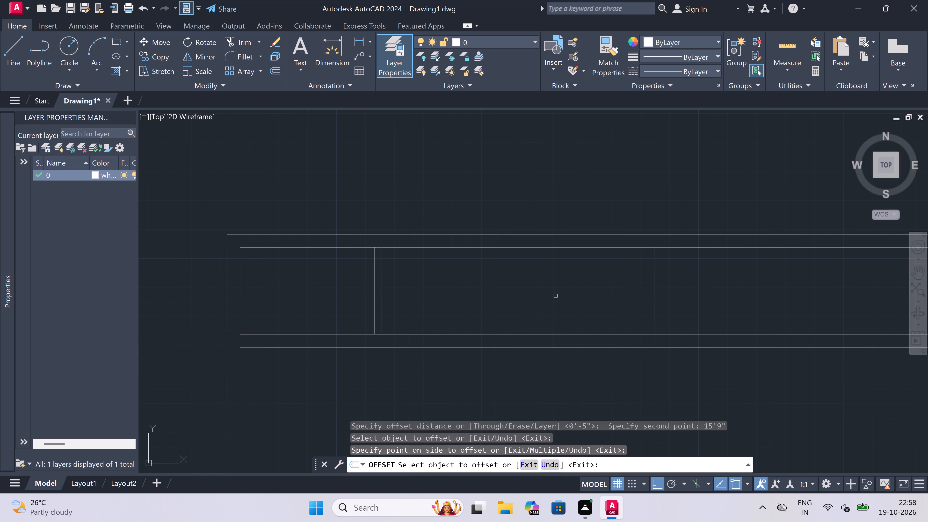
key("Escape")
Offset the second partition's line 4.5" to the right to give that partition its thickness.
scroll(477, 303, "down", 4)
scroll(528, 298, "up", 3)
scroll(459, 306, "up", 1)
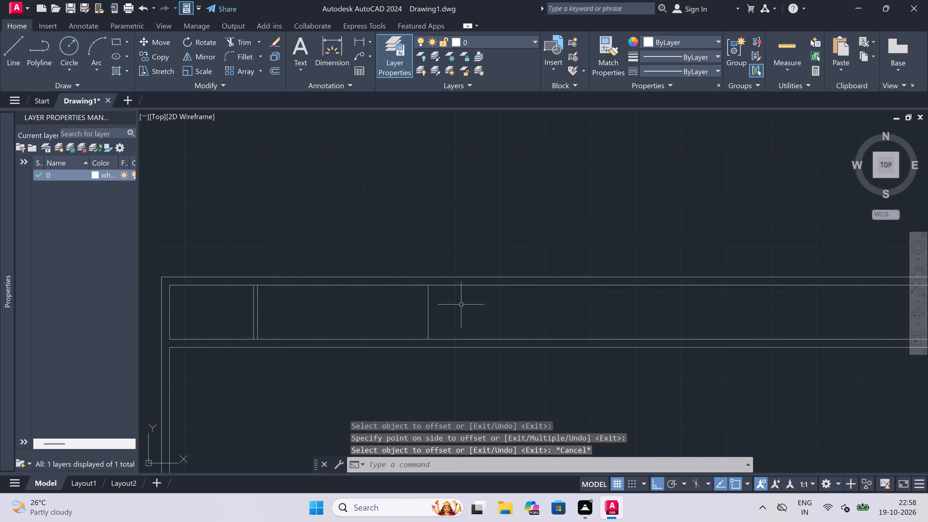
key("space")
left_click(410, 312)
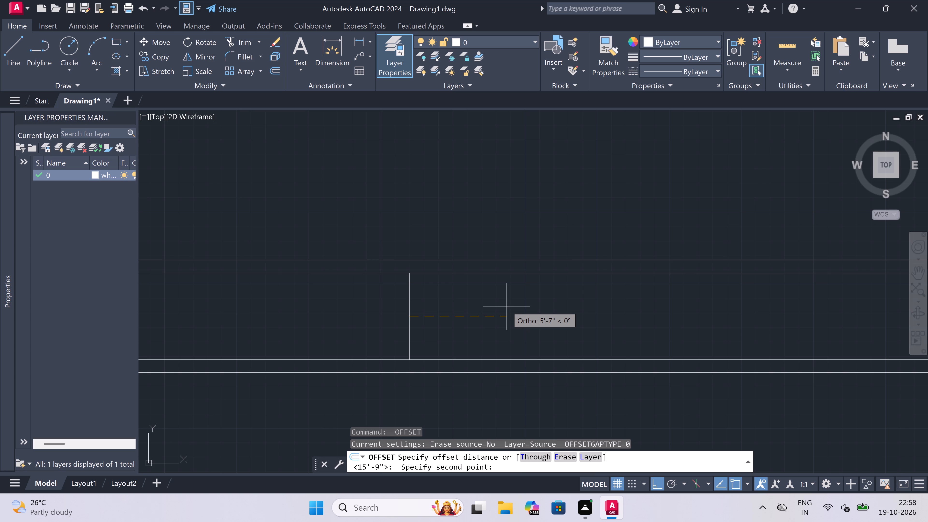
key("4")
type(".5\"")
key("space")
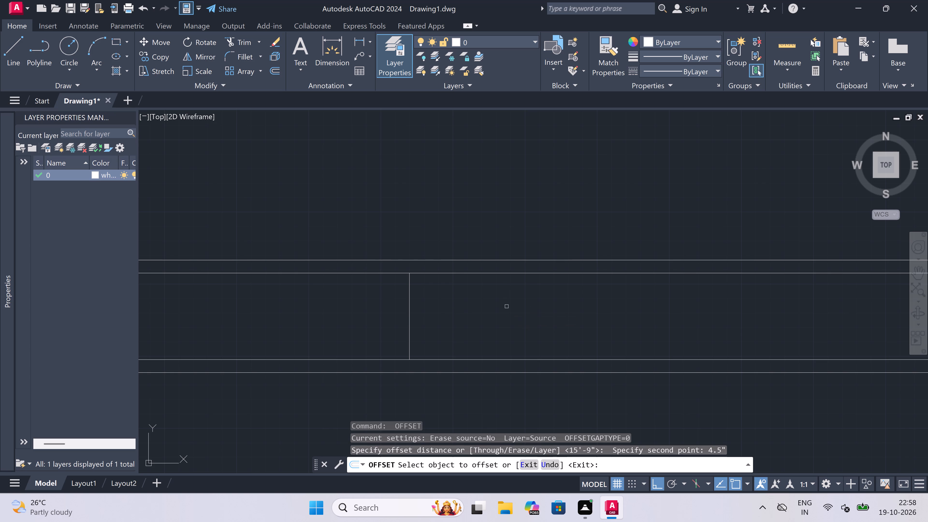
left_click(411, 309)
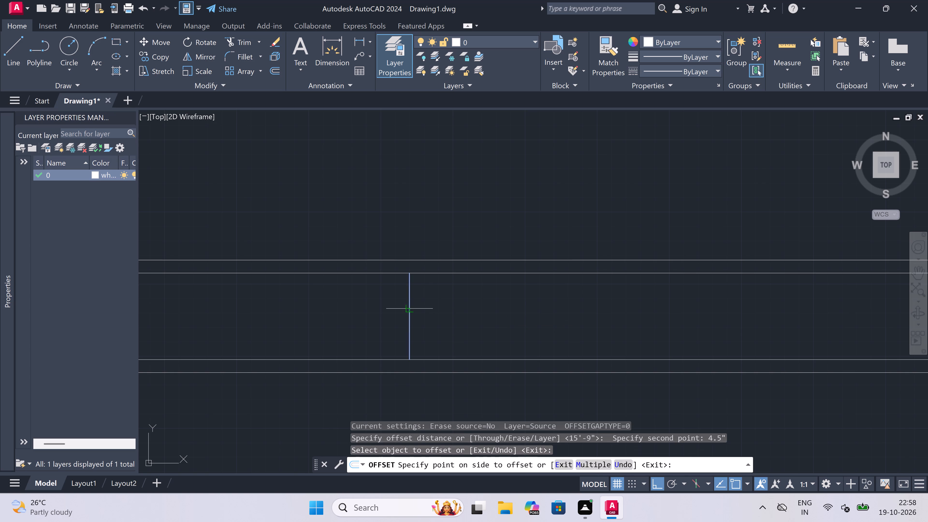
left_click(491, 321)
key("Escape")
Offset the second partition's right-hand line 7'9" to the right within the topmost room strip.
key("space")
left_click_drag(415, 317, 436, 317)
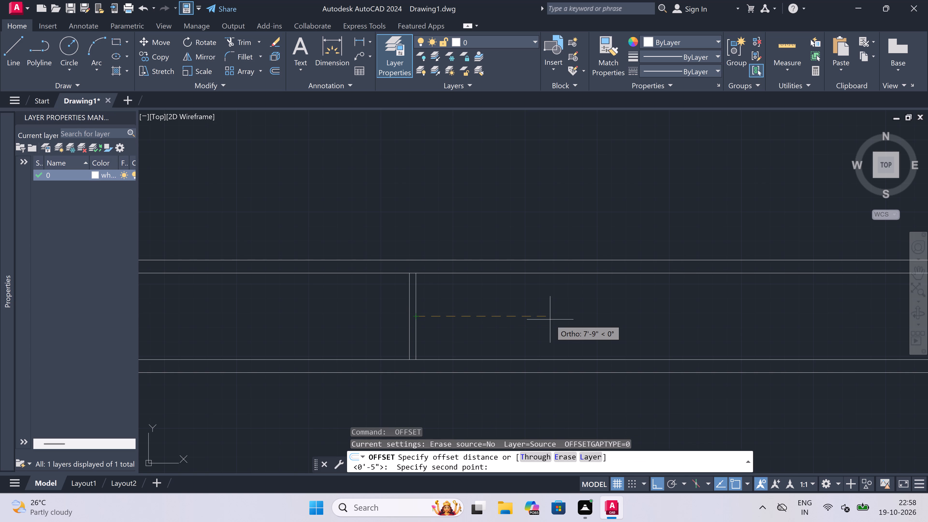
type("7'9")
type("\"")
key("space")
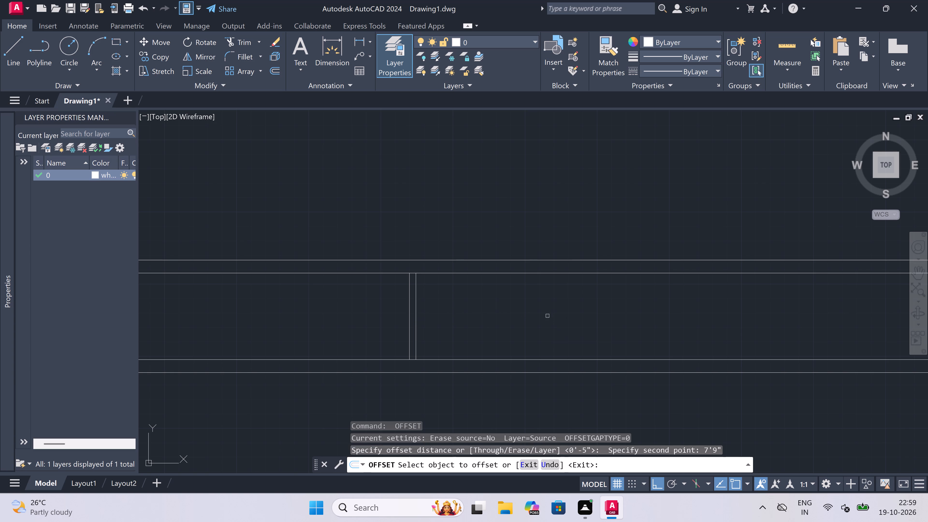
left_click_drag(415, 301, 468, 305)
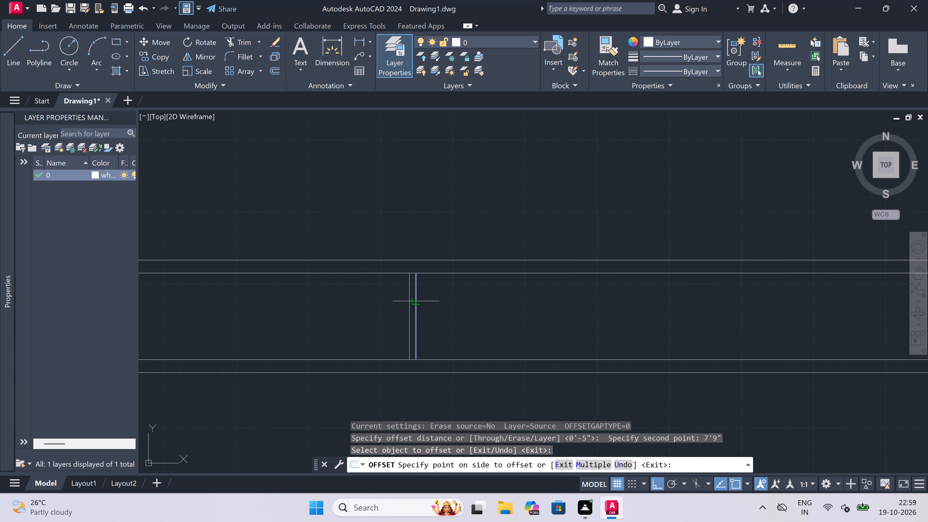
left_click(534, 310)
key("Escape")
Offset the rightmost vertical line of the topmost strip 9" to the right for the end wall's thickness.
key("space")
left_click_drag(552, 319, 556, 320)
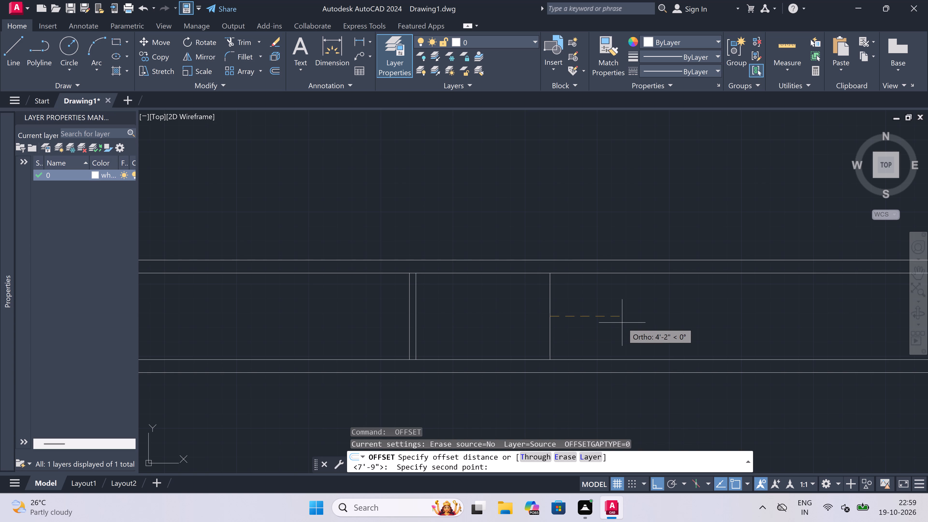
type("9\"")
key("space")
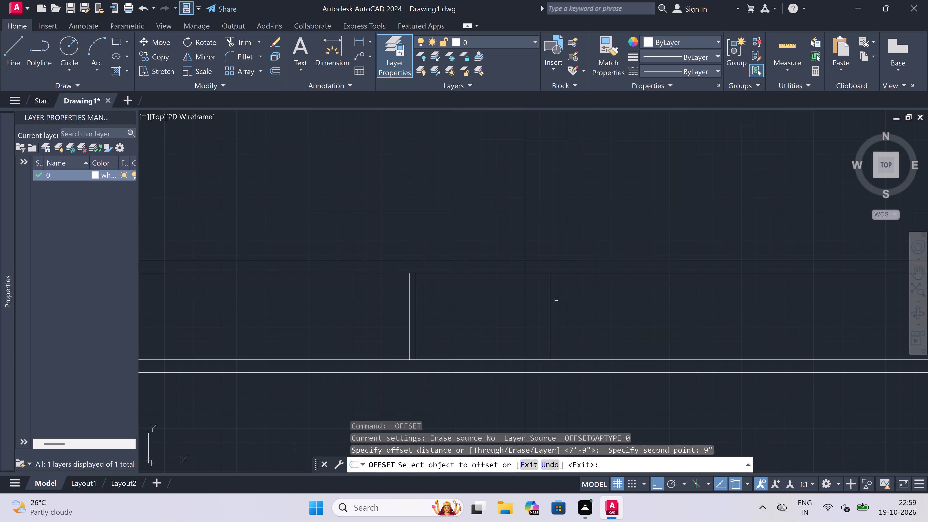
left_click_drag(550, 297, 554, 298)
left_click(596, 301)
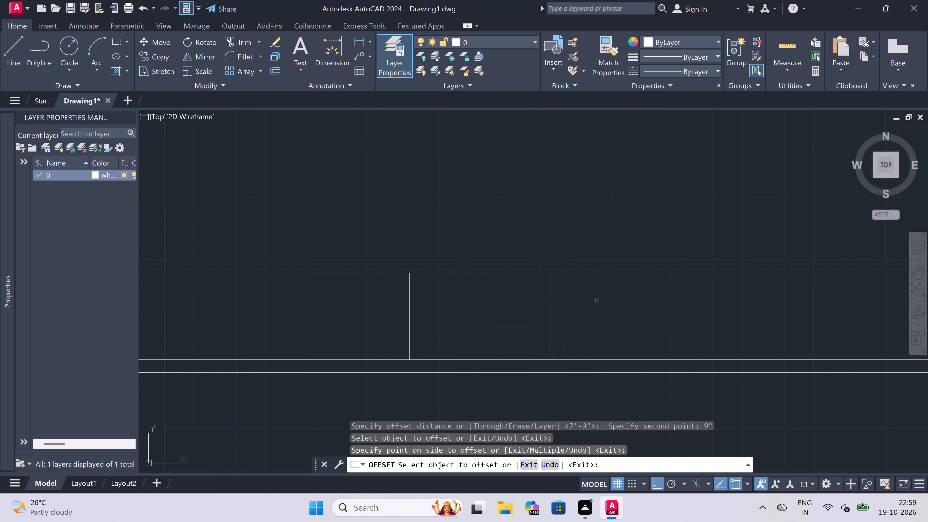
key("Escape")
Extend the end wall's outer vertical line up to the top wall's outer line.
type("ex")
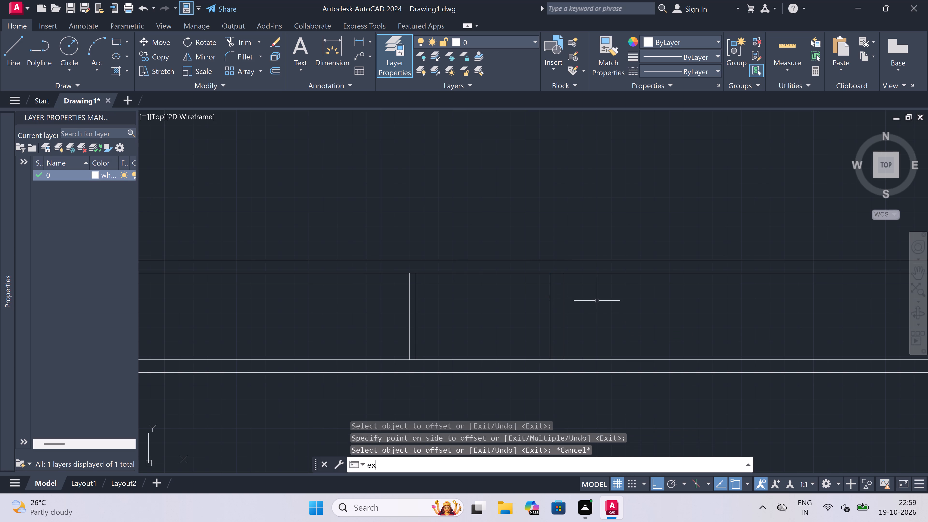
key("space")
left_click(566, 299)
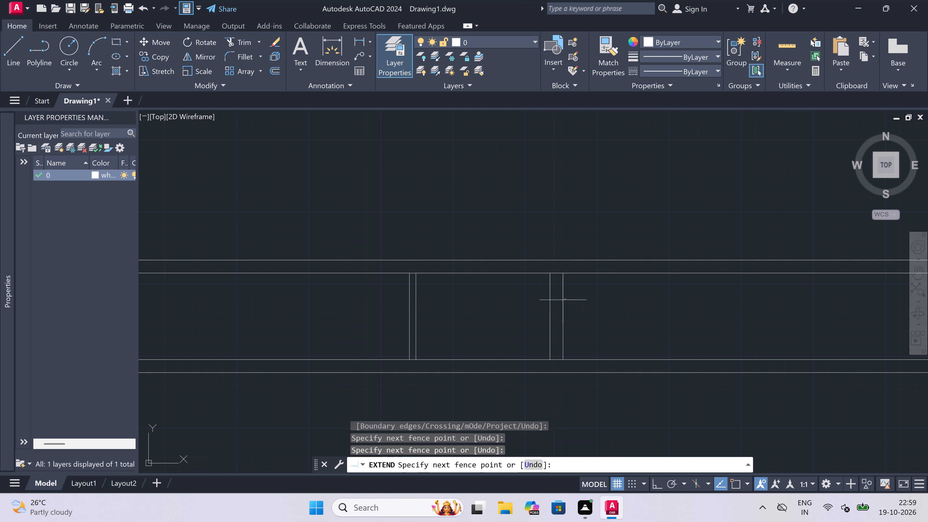
left_click(562, 300)
key("Escape")
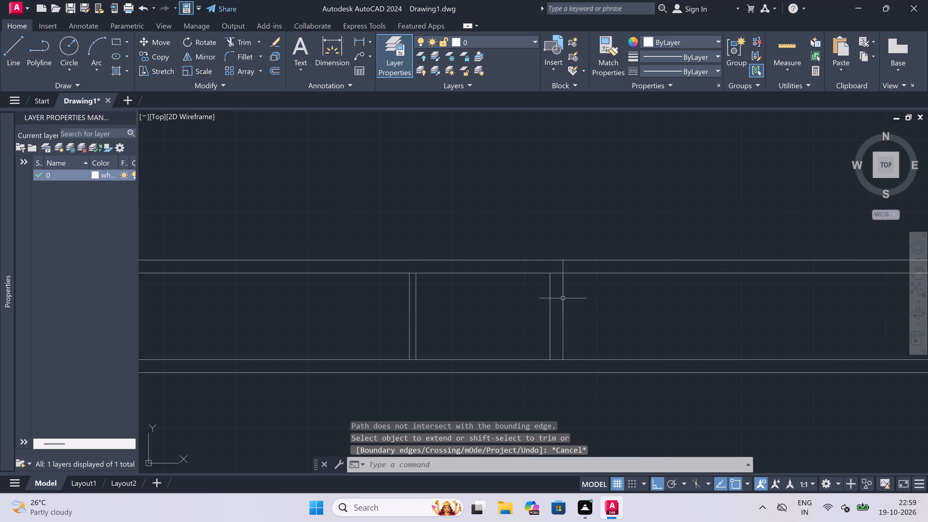
Trim both top wall lines beyond the end wall and the inner line's stub across the end wall's thickness.
type("tr")
key("space")
left_click(589, 249)
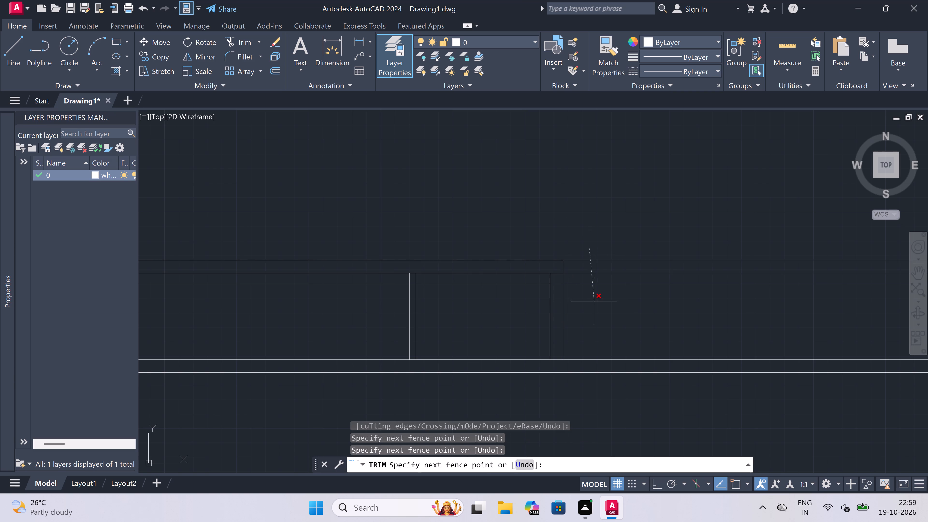
left_click(594, 302)
scroll(569, 283, "up", 1)
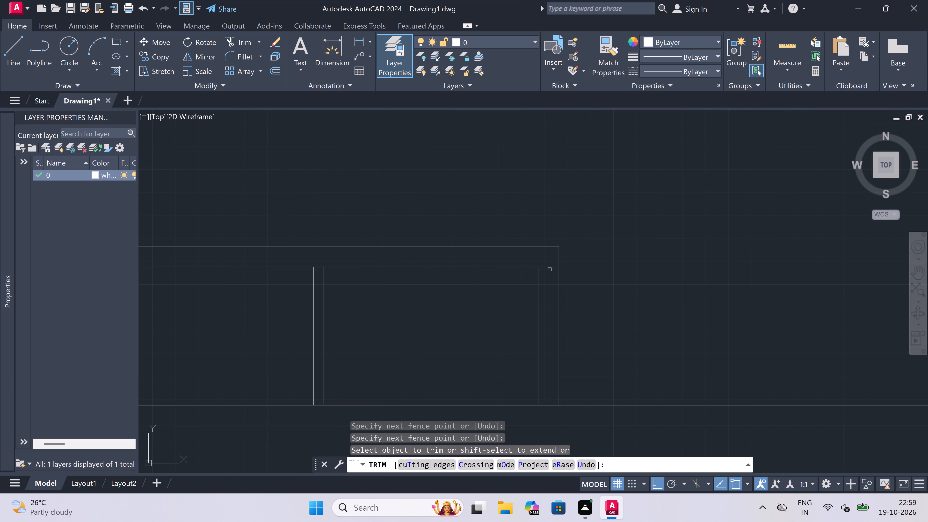
left_click(548, 268)
scroll(548, 268, "down", 5)
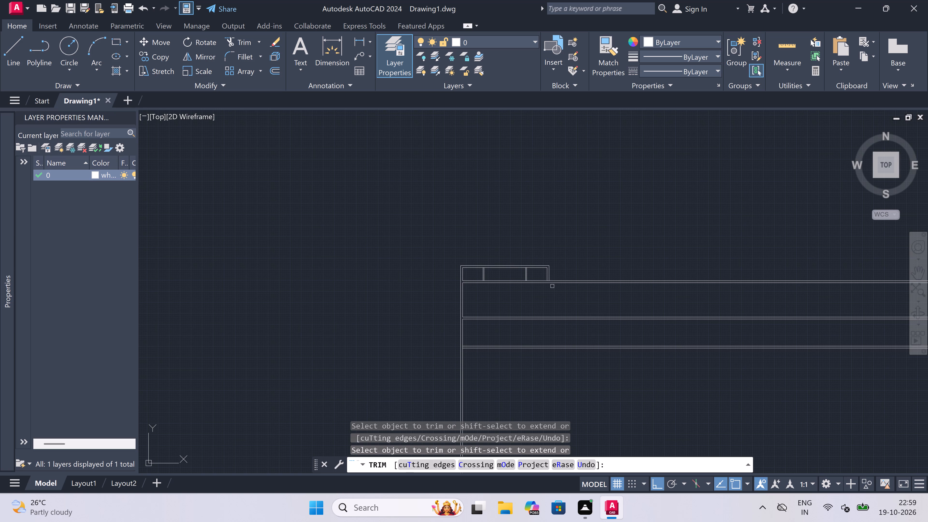
key("Escape")
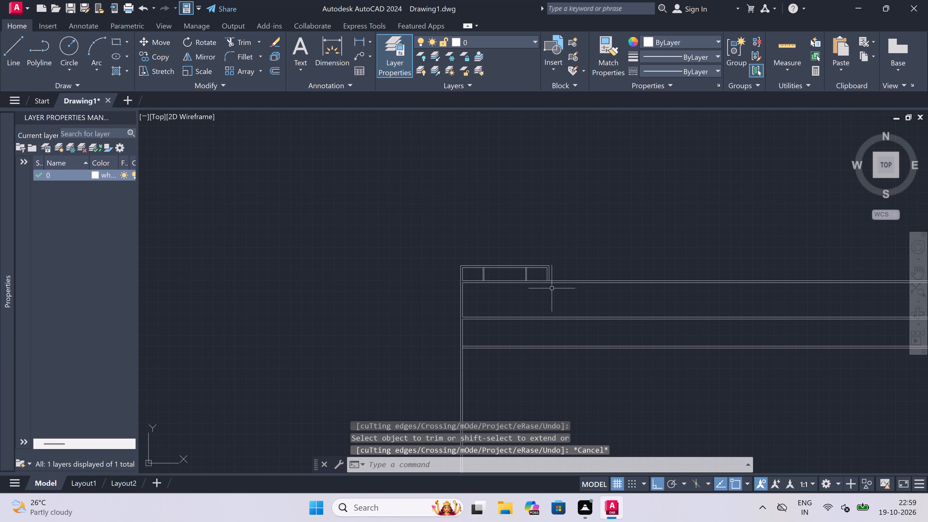
Draw the right wall from the end wall's base down past the third interior wall, 9" left, and back up to the first interior wall.
key("l")
key("space")
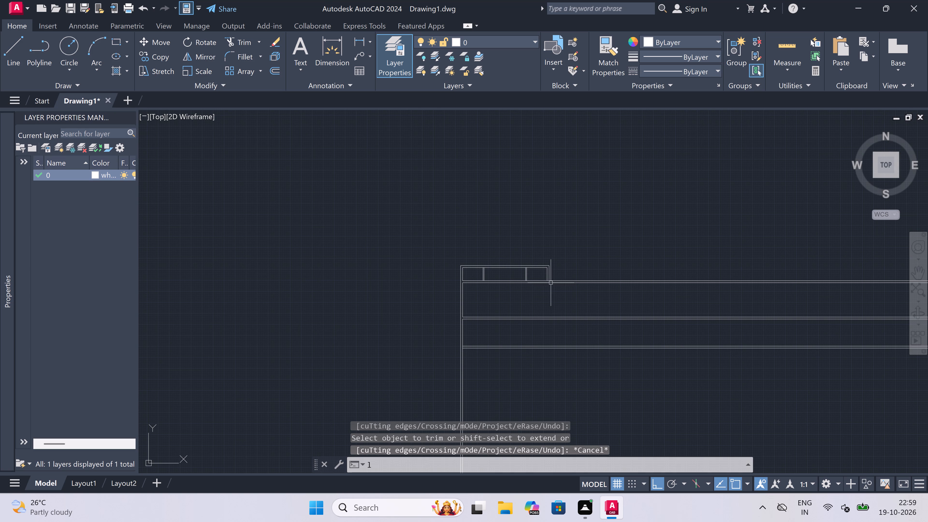
left_click(551, 283)
scroll(551, 380, "down", 4)
scroll(555, 418, "up", 4)
left_click(536, 396)
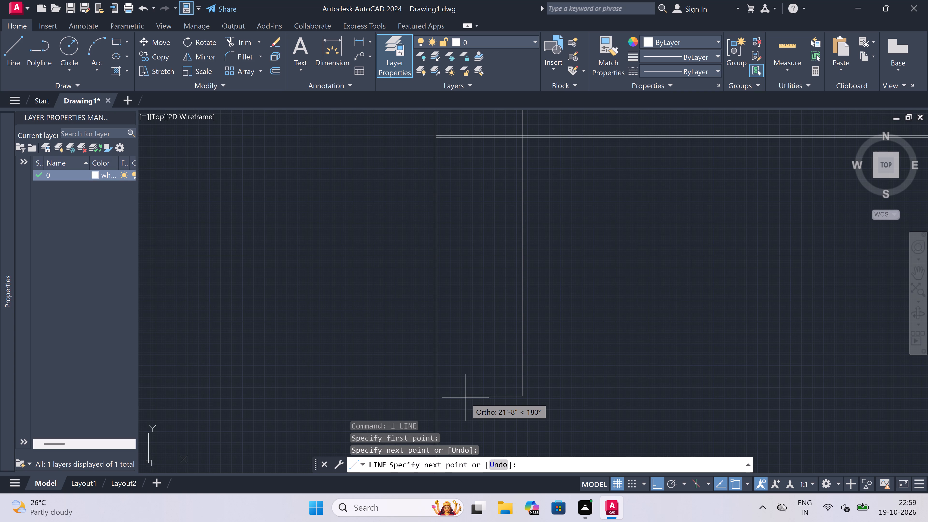
type("9\"")
key("space")
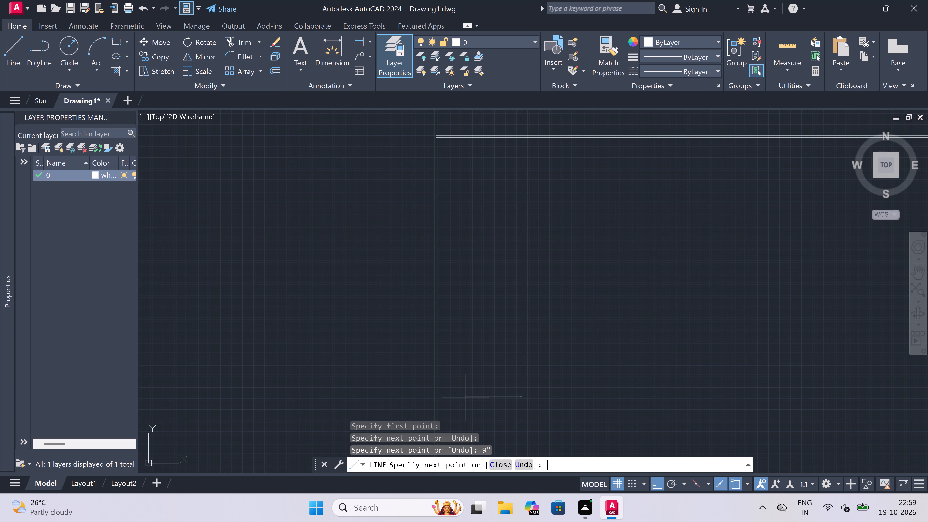
scroll(488, 376, "down", 3)
scroll(495, 306, "up", 3)
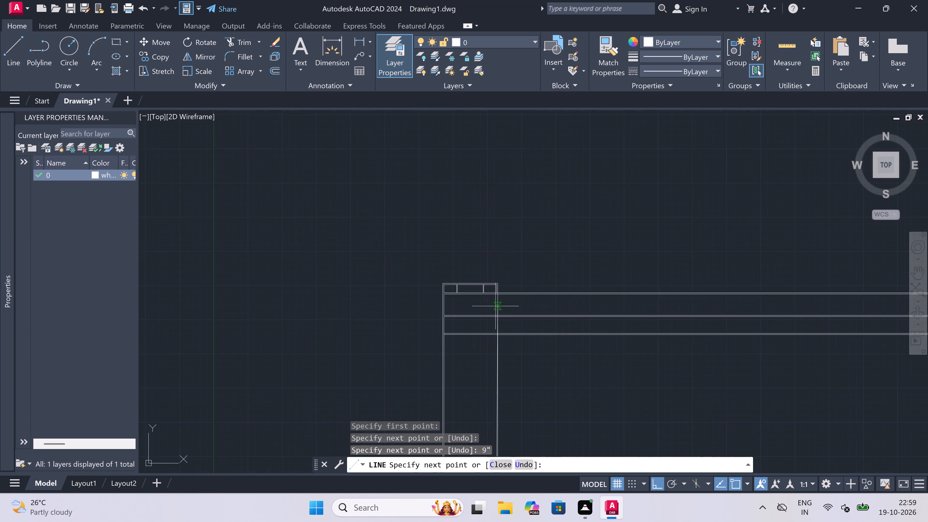
scroll(500, 276, "up", 3)
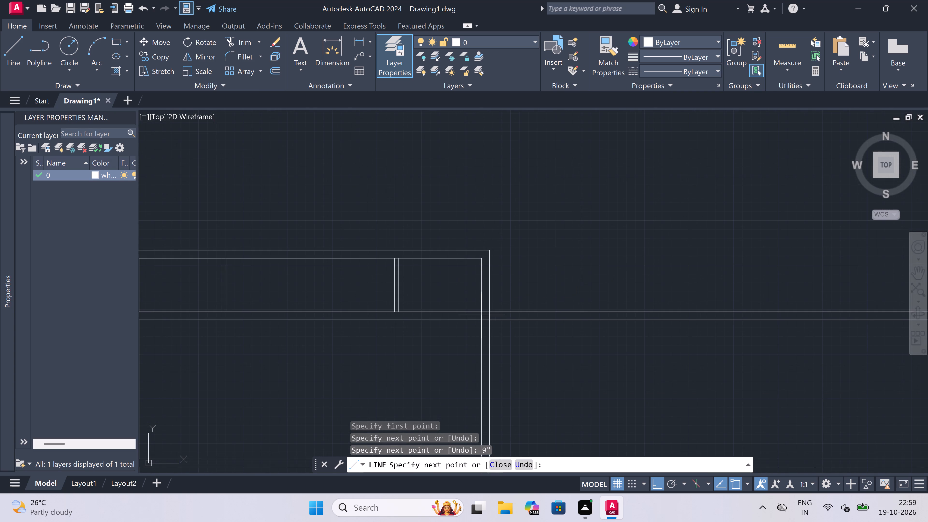
left_click(481, 312)
key("Escape")
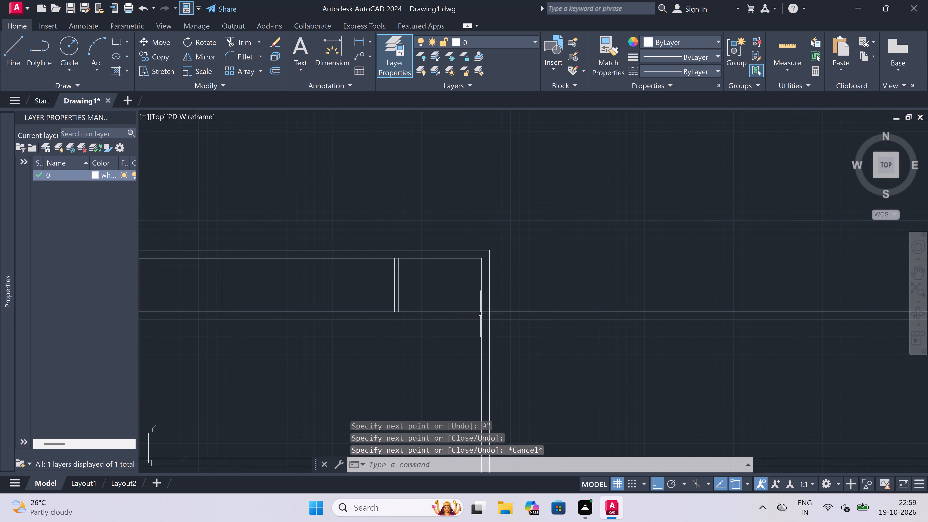
Offset the left wall's inner line 12' to the right in the strip between the first and second interior walls.
scroll(449, 319, "up", 1)
scroll(450, 319, "down", 3)
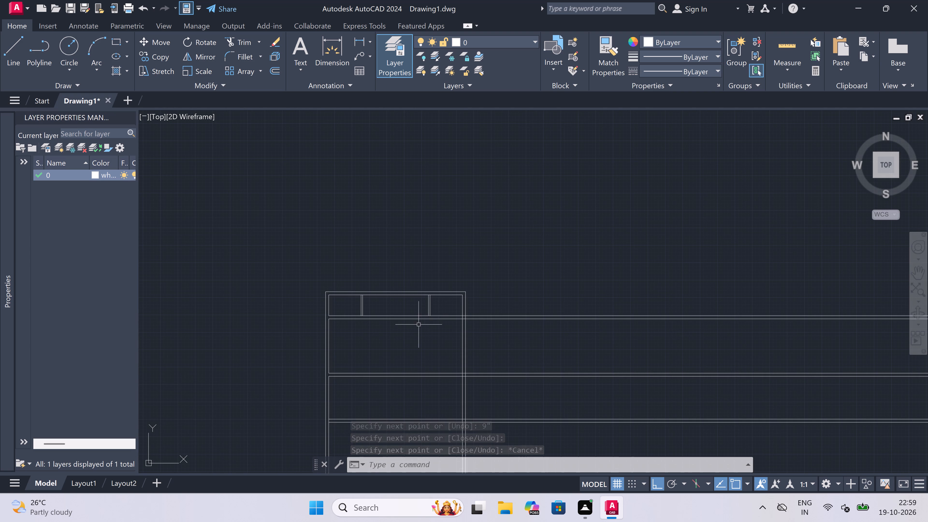
scroll(356, 349, "down", 2)
scroll(333, 371, "up", 2)
scroll(415, 316, "up", 2)
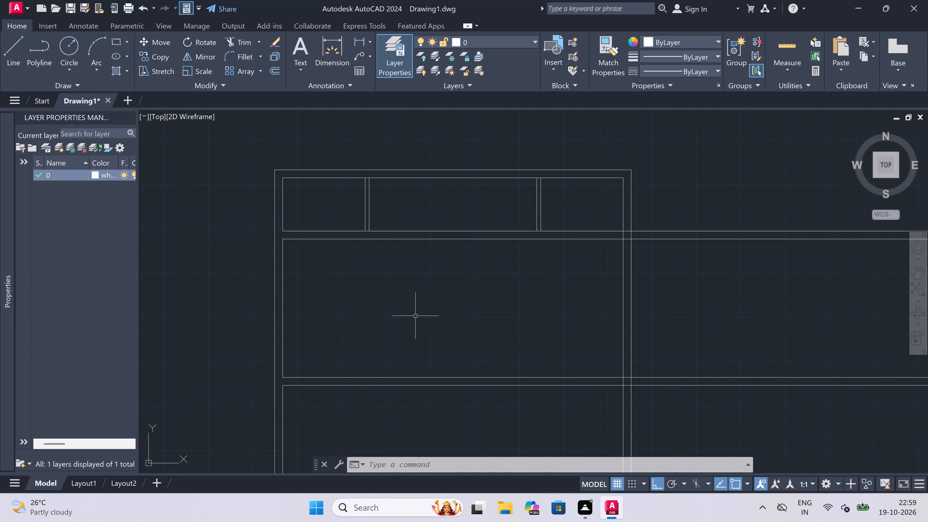
key("o")
key("space")
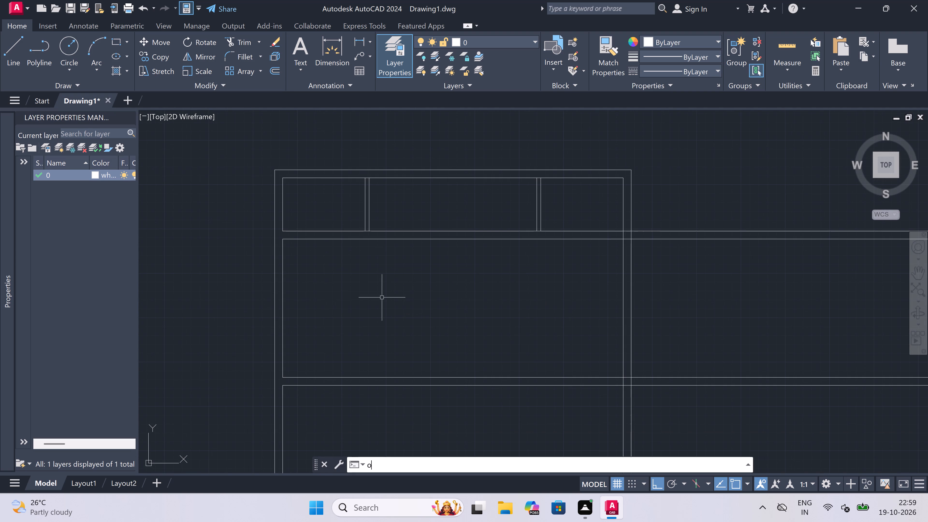
left_click(288, 303)
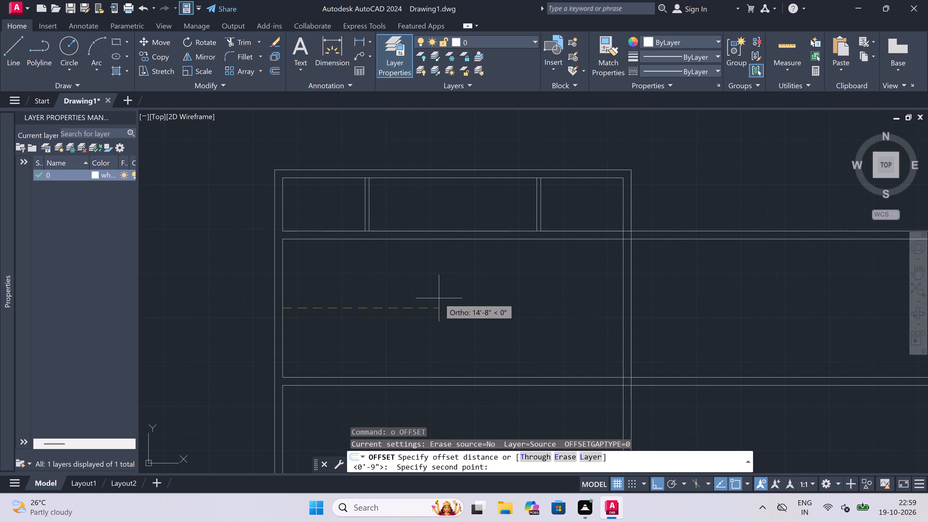
type("12'")
key("space")
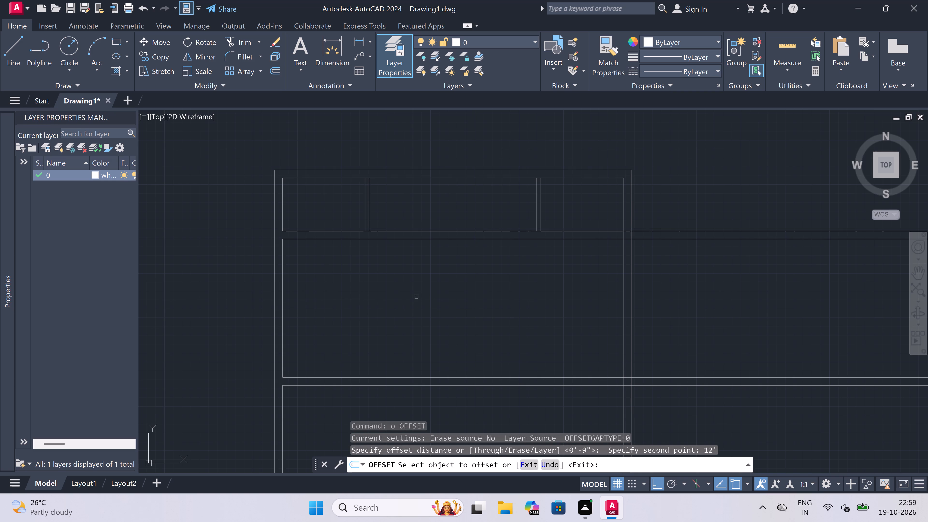
left_click(283, 305)
left_click(361, 303)
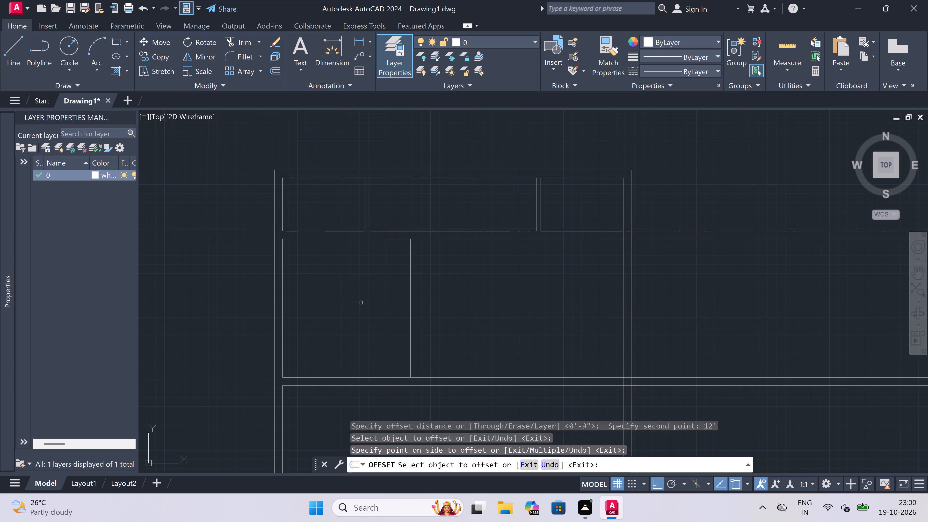
key("Escape")
Offset the new vertical line 9" to the right for the cross wall's thickness.
key("space")
left_click_drag(410, 304, 412, 305)
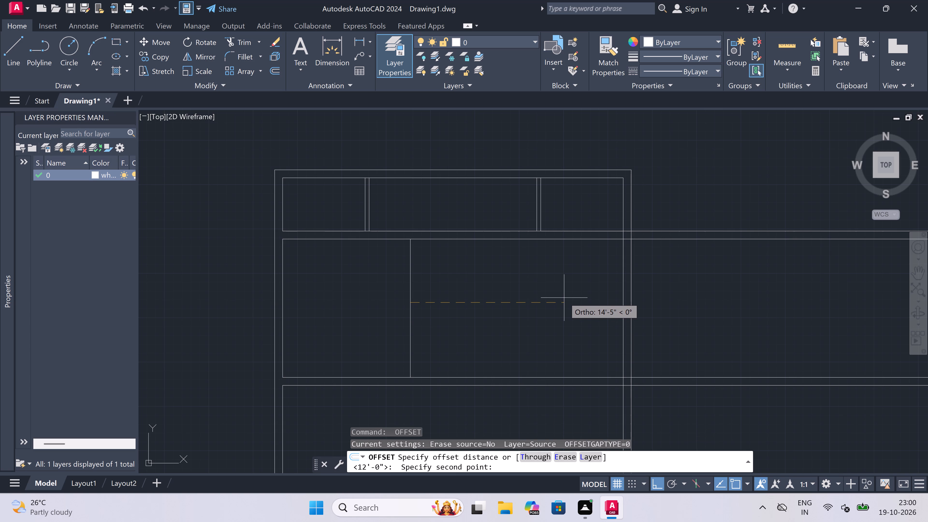
key("9")
type("\"")
key("space")
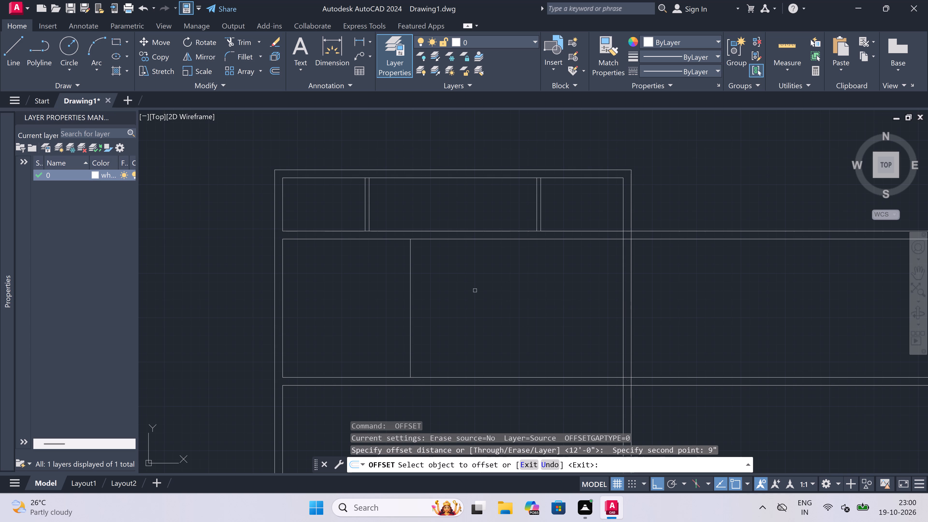
left_click_drag(411, 302, 416, 300)
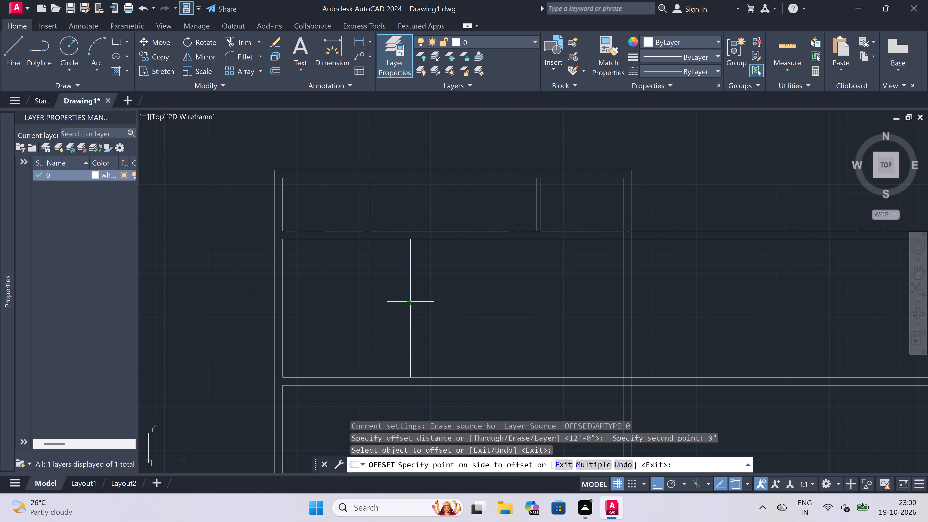
left_click(454, 299)
key("Escape")
Offset the cross wall's right-hand line 6'6" to the right to set the width of the middle room.
key("space")
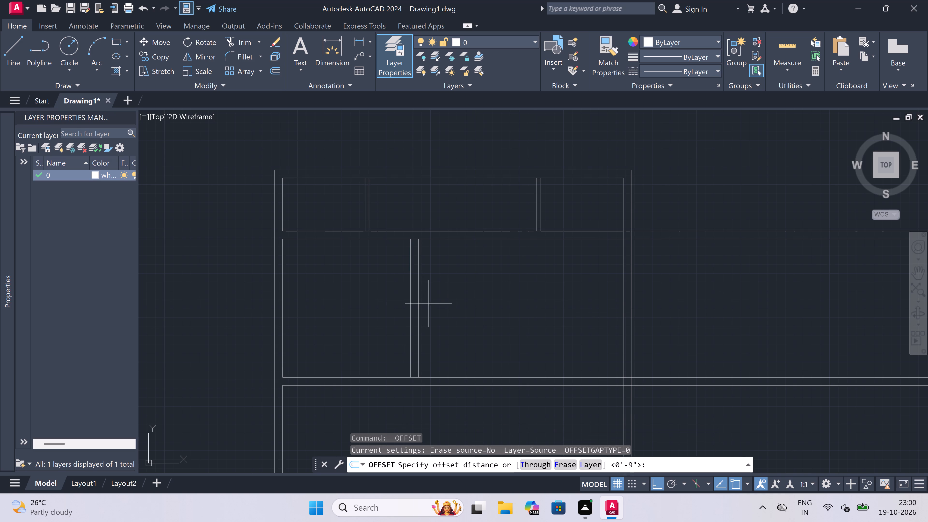
left_click_drag(419, 303, 450, 300)
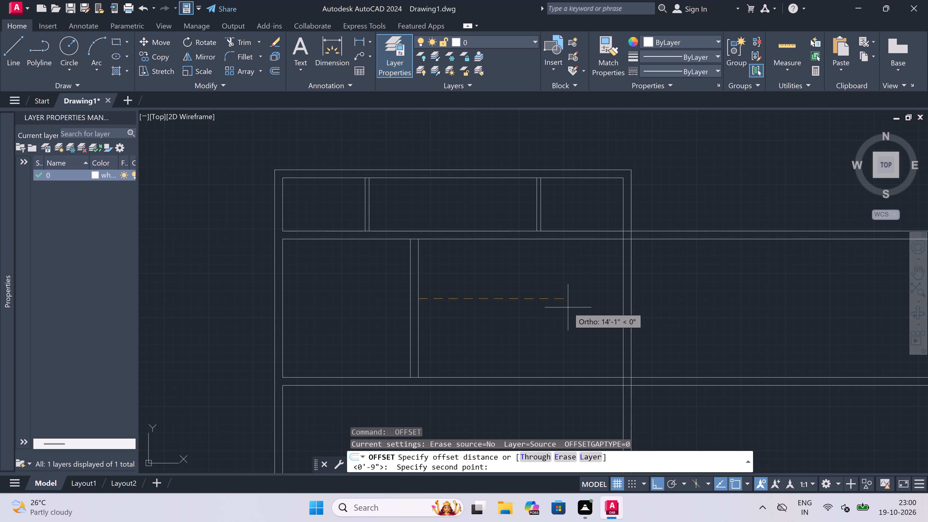
type("6'6\"")
key("space")
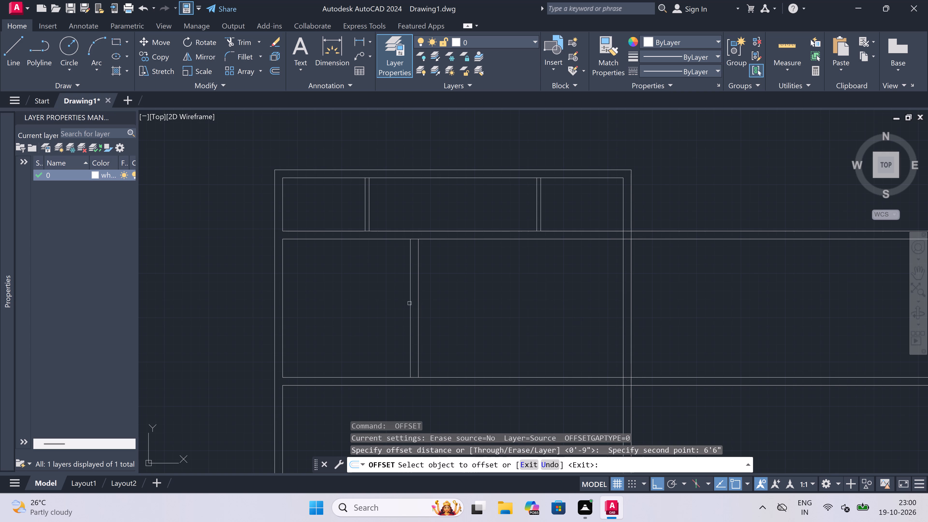
left_click(418, 299)
left_click(470, 294)
key("Escape")
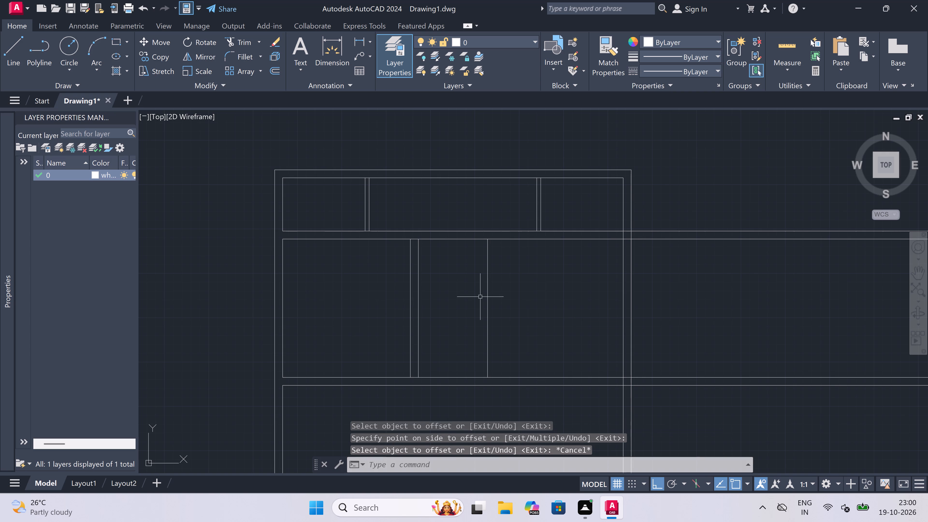
Offset the middle room's right-hand line 9" to the right for the second cross wall's thickness.
key("space")
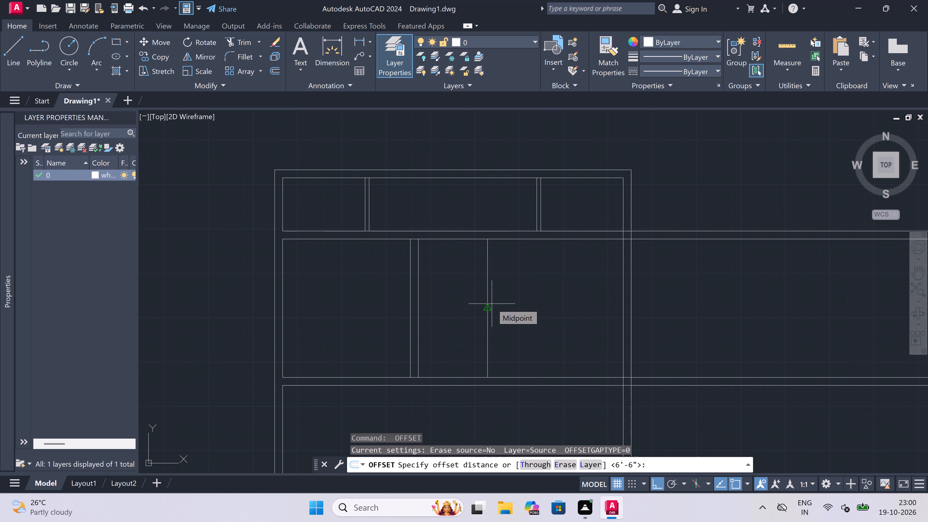
left_click(492, 304)
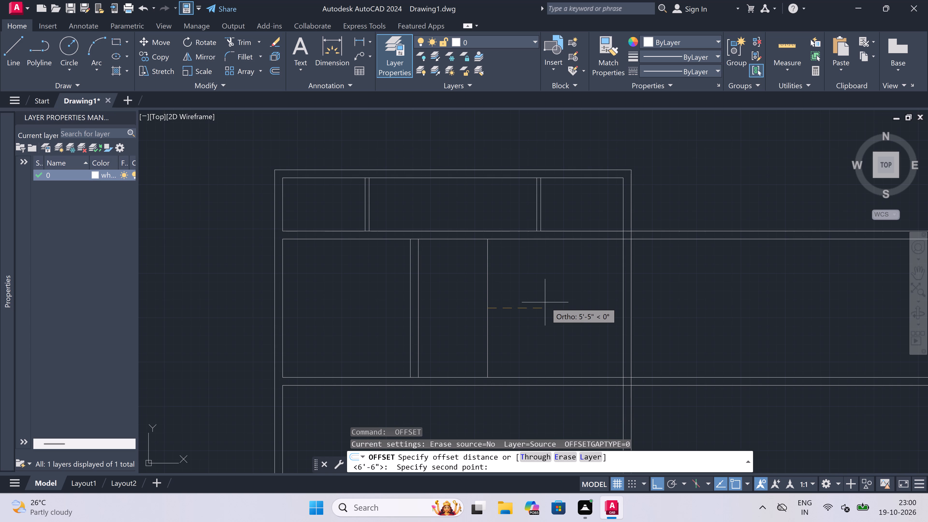
key("9")
key("shift+quotedbl")
key("space")
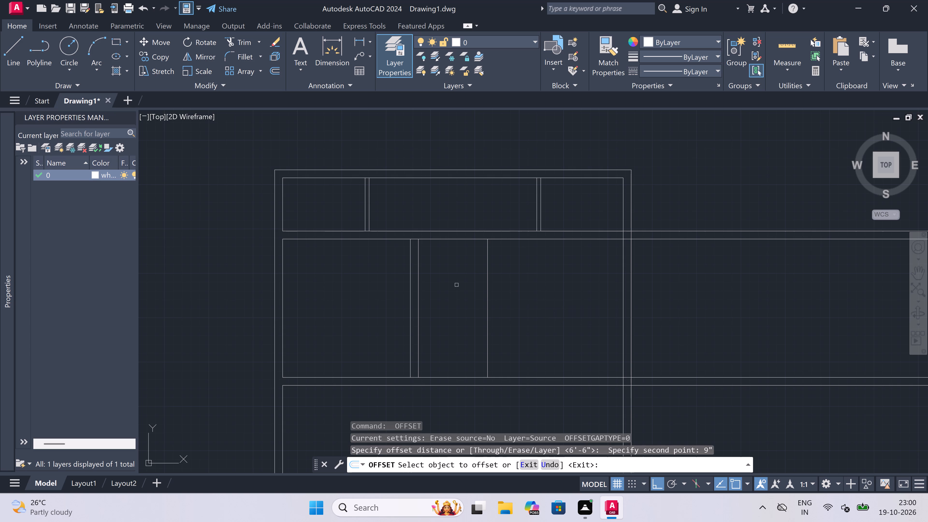
left_click(488, 275)
left_click(559, 269)
key("Escape")
Trim the first interior wall's lower line across the thickness of both new cross walls.
scroll(501, 275, "down", 2)
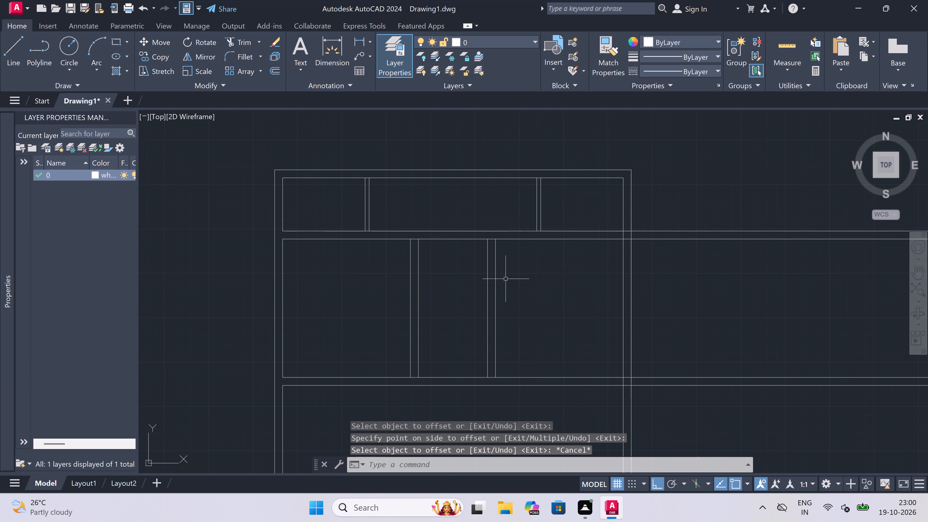
scroll(501, 275, "down", 1)
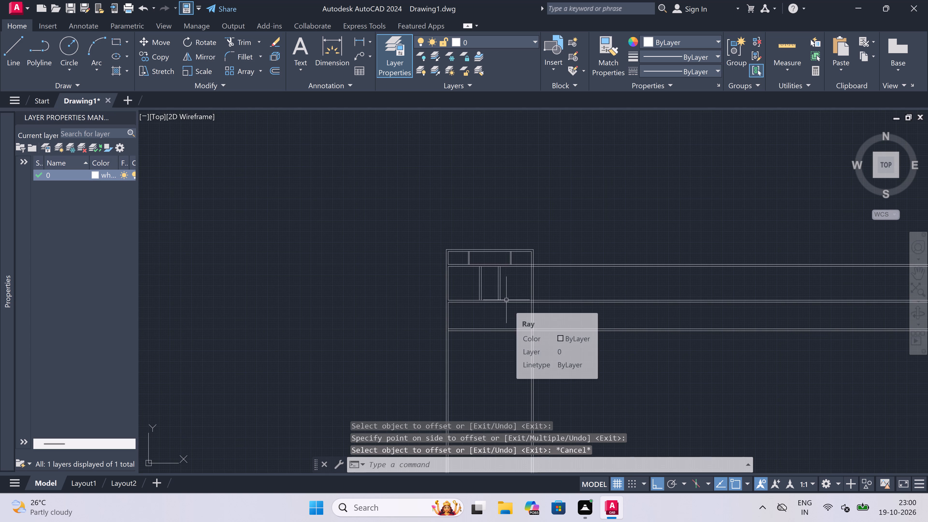
scroll(489, 268, "up", 3)
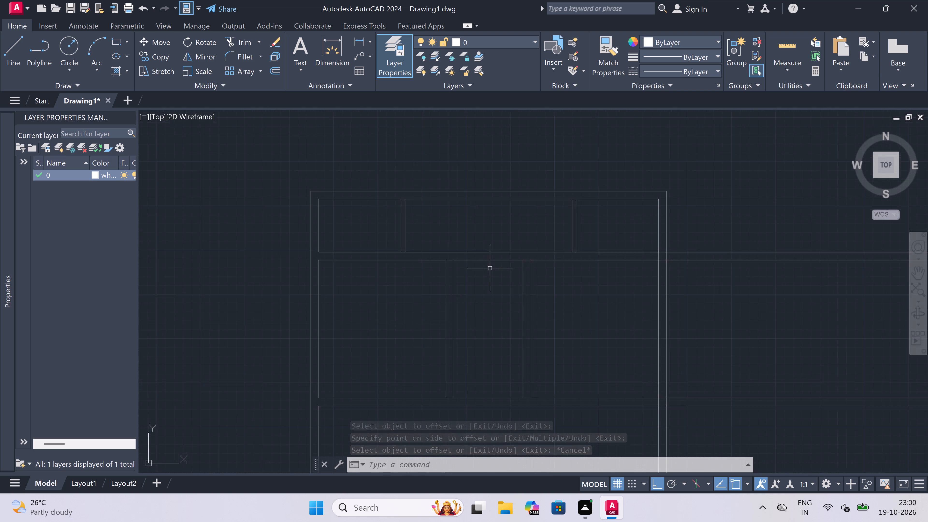
key("t")
key("r")
key("space")
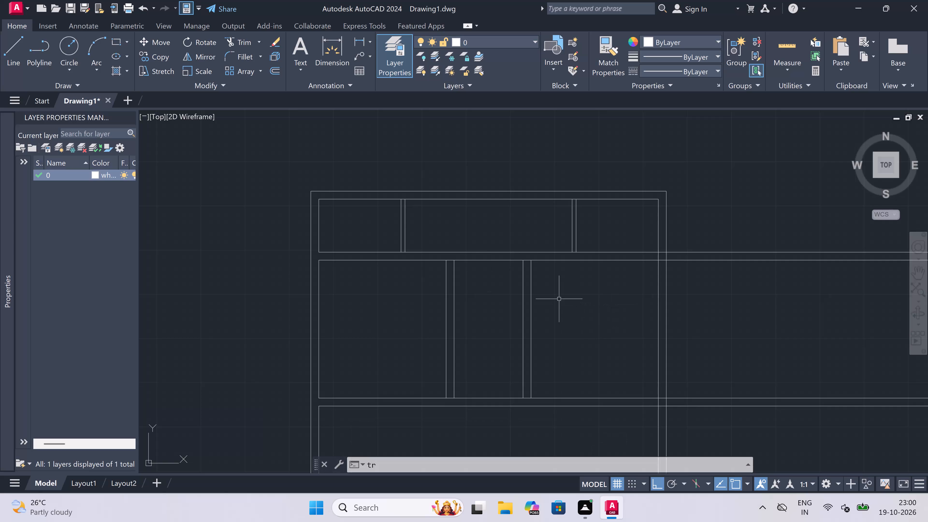
scroll(434, 263, "up", 2)
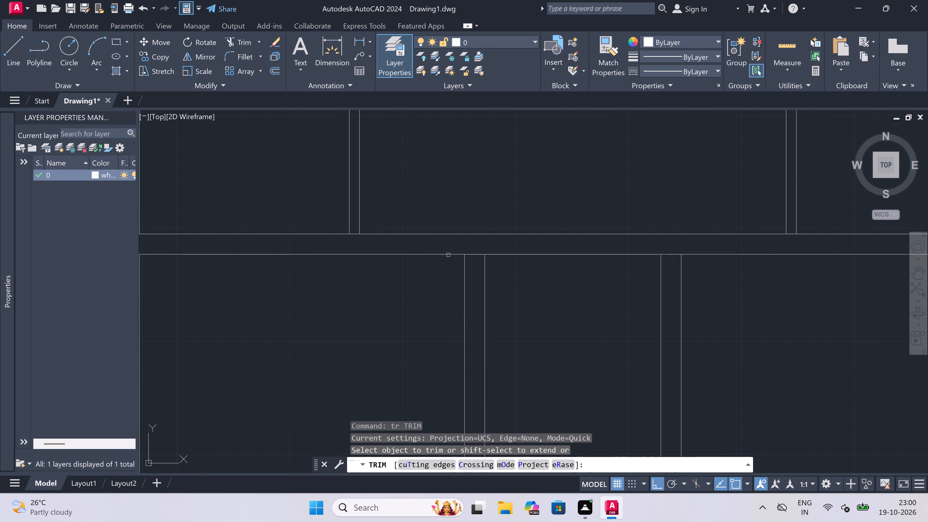
scroll(460, 251, "up", 1)
left_click(478, 257)
scroll(478, 257, "down", 3)
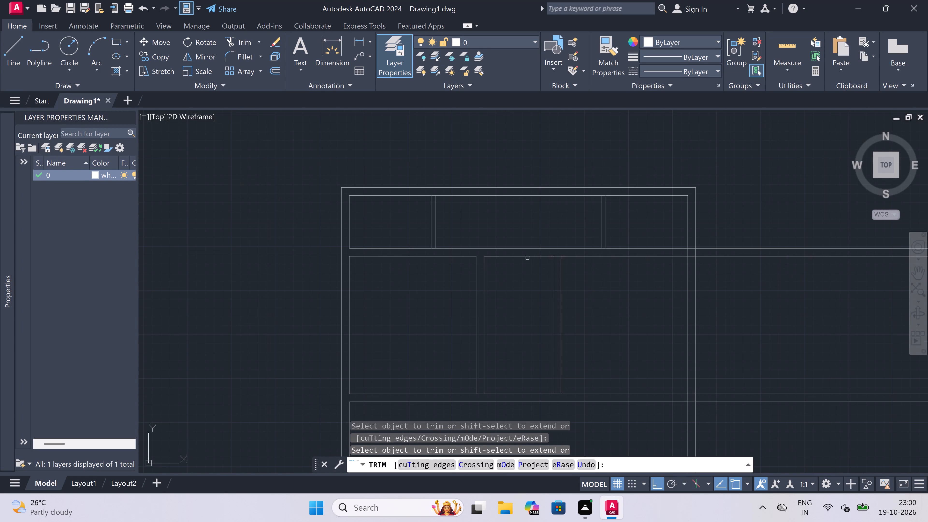
scroll(559, 258, "up", 2)
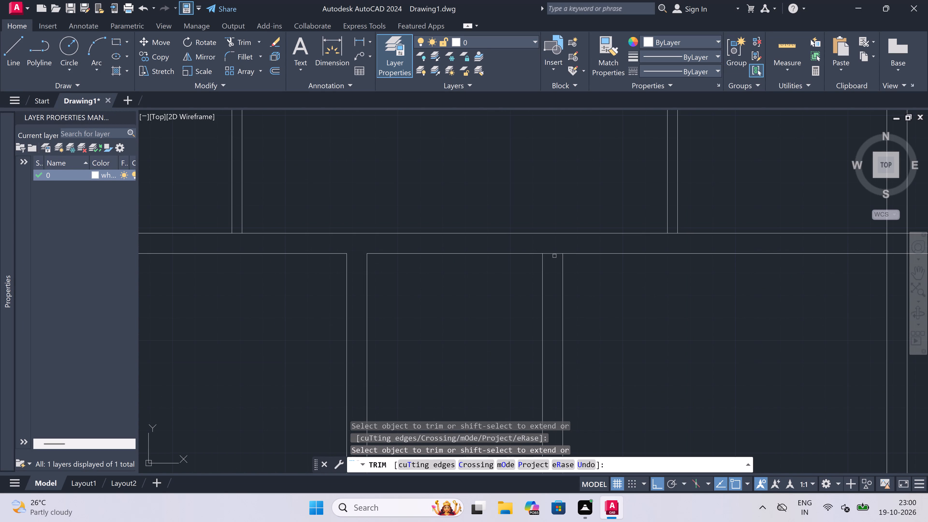
left_click(553, 254)
scroll(553, 254, "down", 3)
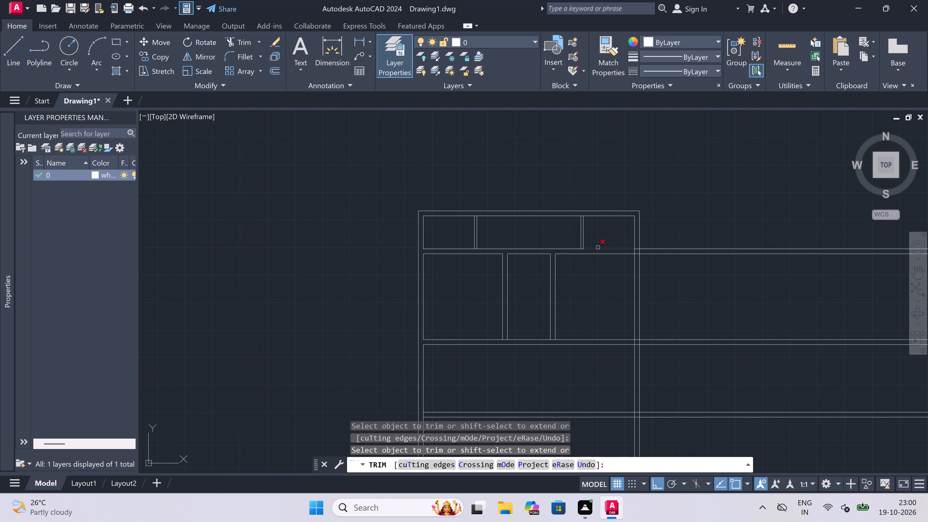
Trim the first interior wall's lines across the right wall's thickness and the right wall's inner line between them.
scroll(623, 246, "up", 1)
scroll(651, 255, "up", 2)
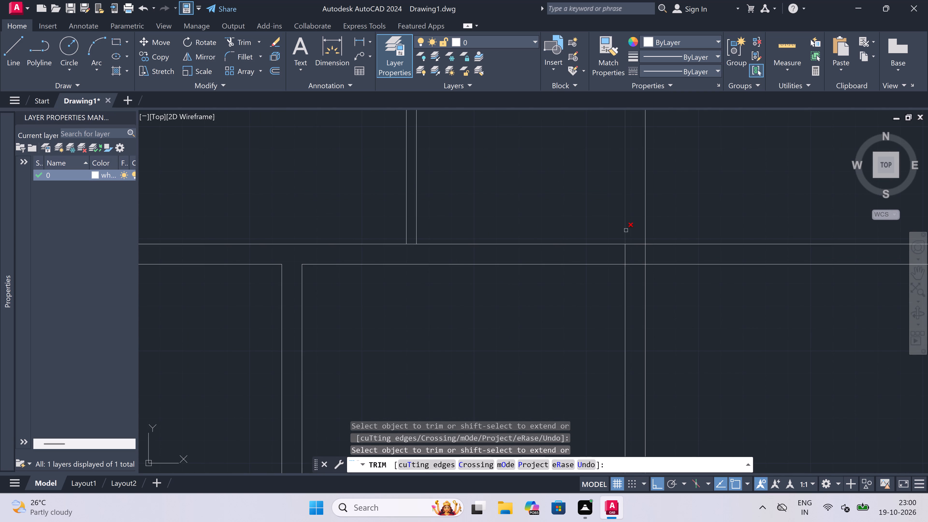
scroll(633, 237, "up", 1)
left_click(633, 237)
left_click(638, 296)
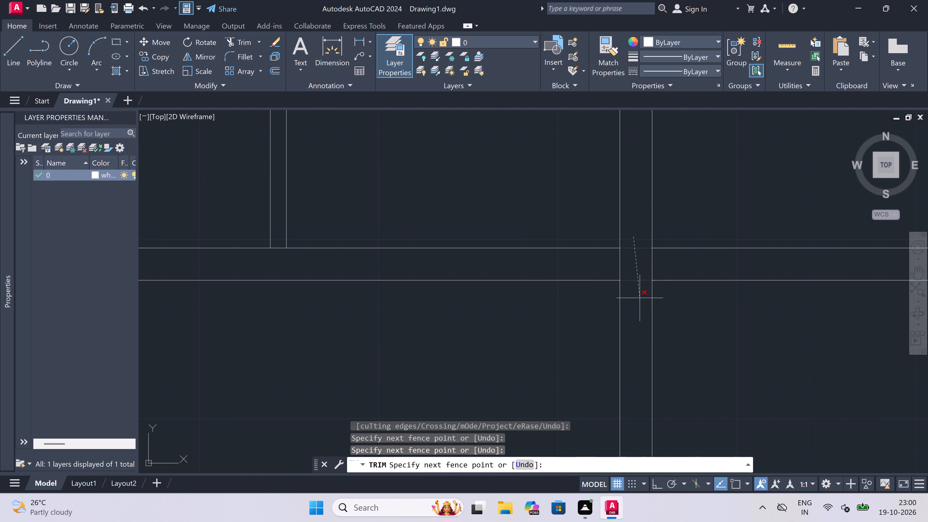
left_click(626, 263)
left_click(568, 262)
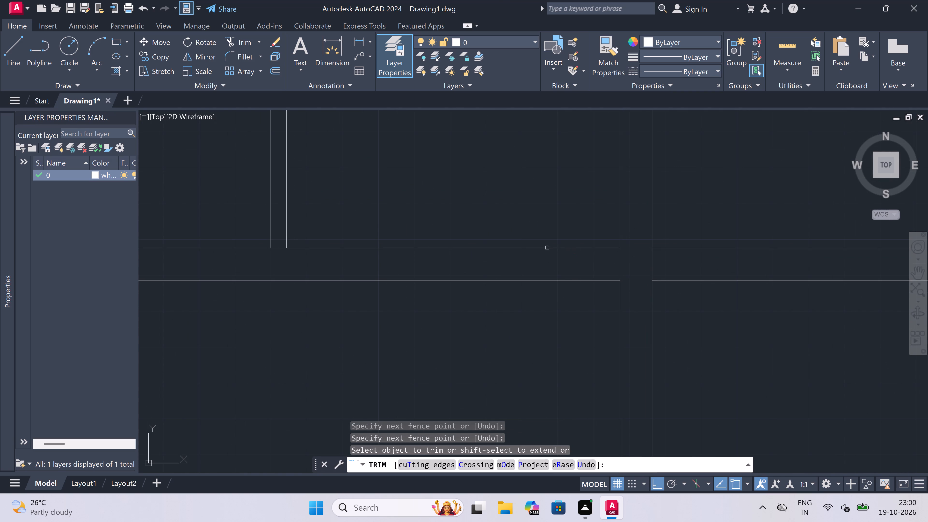
Trim the lines of all three interior walls where they run on beyond the right wall's outer line.
scroll(532, 234, "down", 7)
left_click(550, 219)
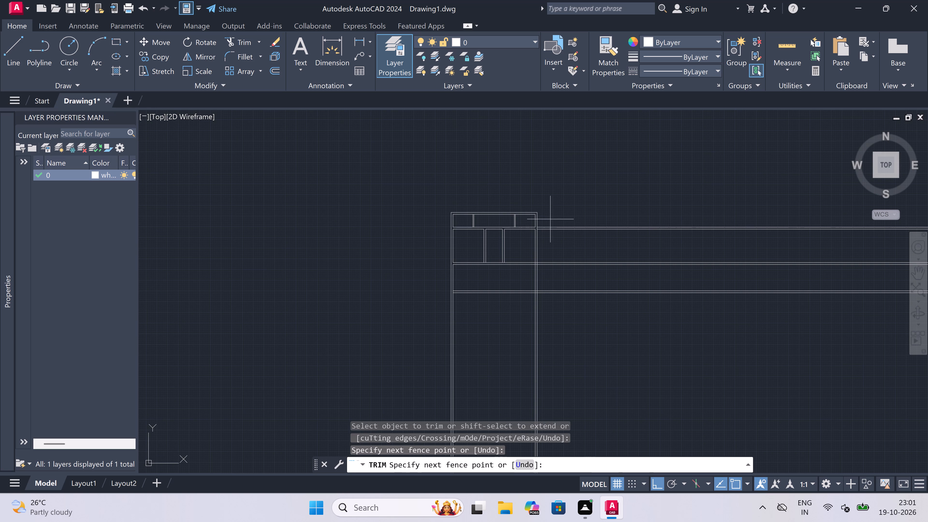
left_click(557, 338)
Trim the second interior wall's lines across the right wall's thickness and the right wall's inner line between them.
scroll(532, 260, "up", 4)
scroll(501, 274, "up", 1)
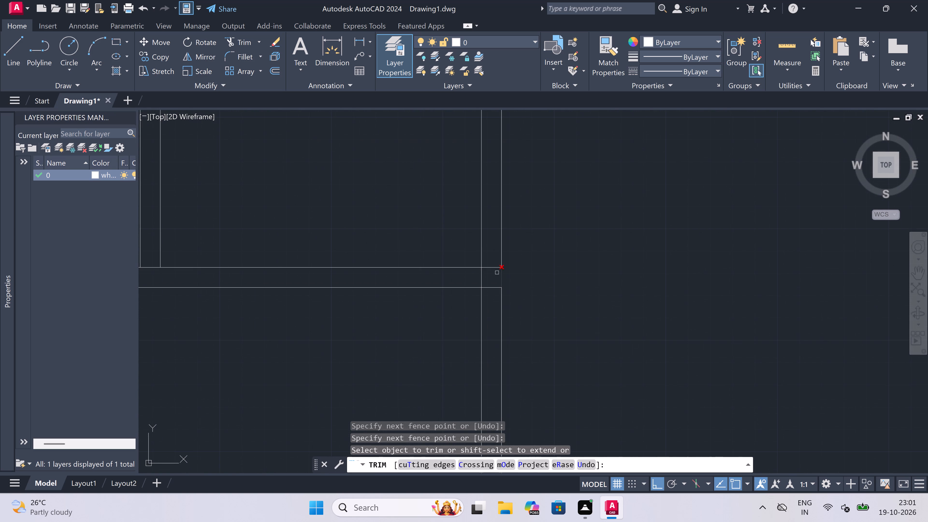
scroll(483, 268, "up", 2)
left_click(504, 246)
left_click(503, 328)
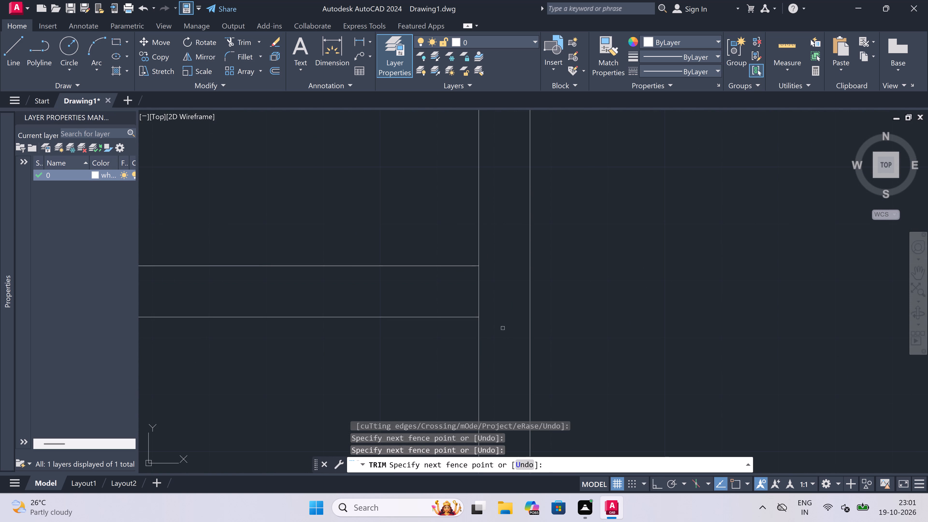
left_click(490, 284)
left_click(435, 294)
scroll(544, 273, "down", 5)
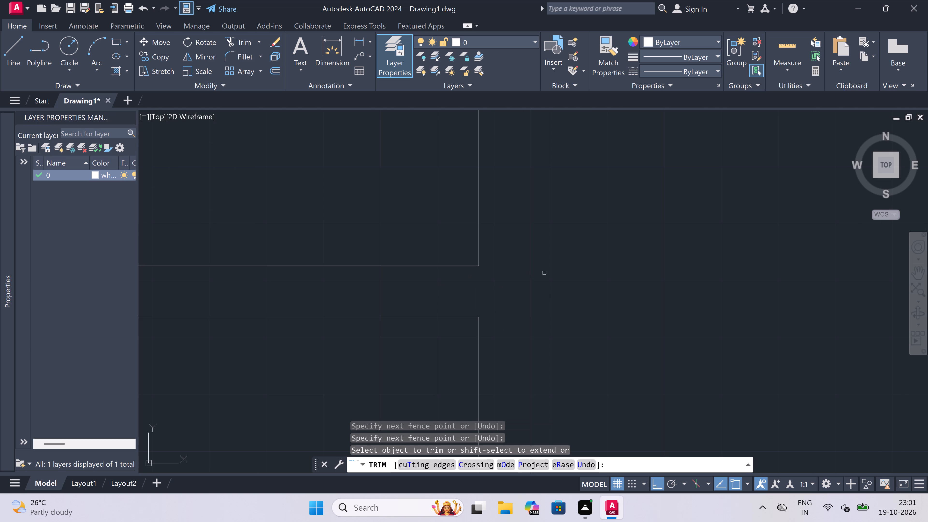
Offset the top line of the narrow middle room 8' downward into the room.
scroll(546, 275, "down", 3)
scroll(517, 277, "up", 3)
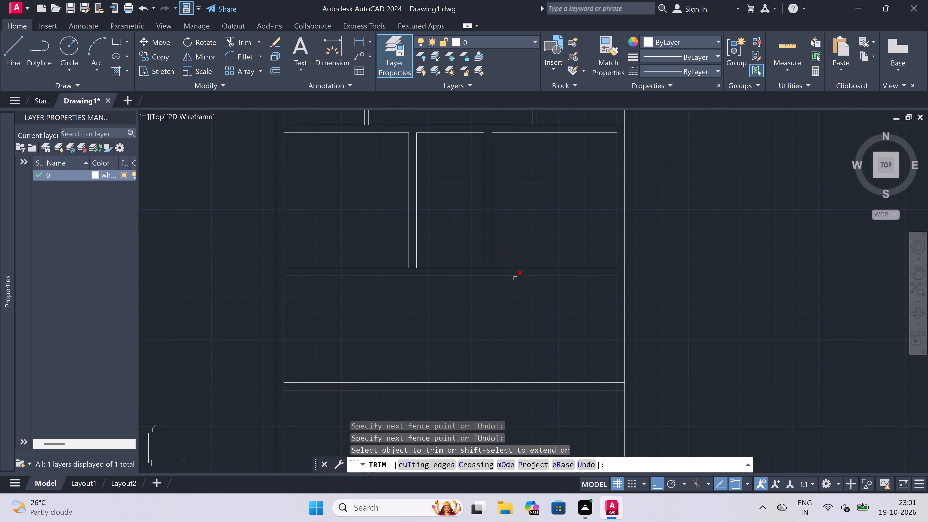
key("Escape")
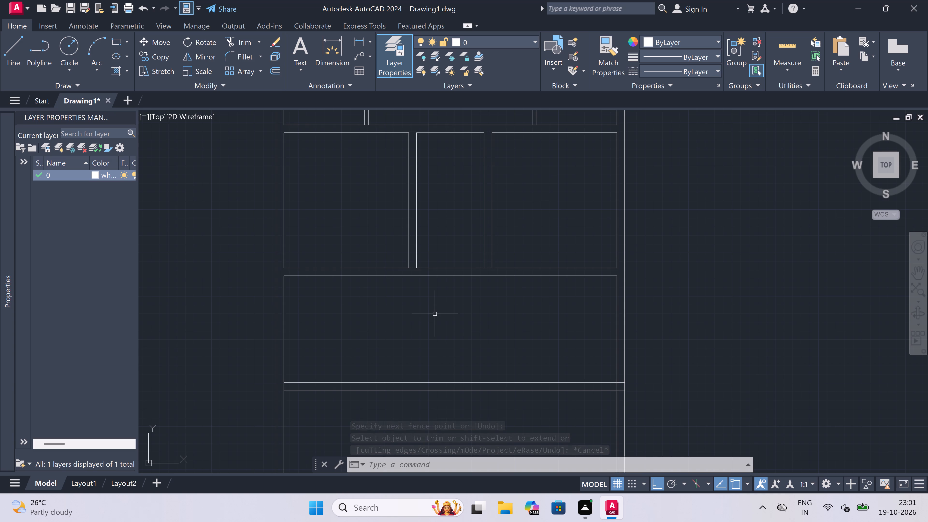
scroll(435, 315, "down", 1)
scroll(442, 214, "up", 1)
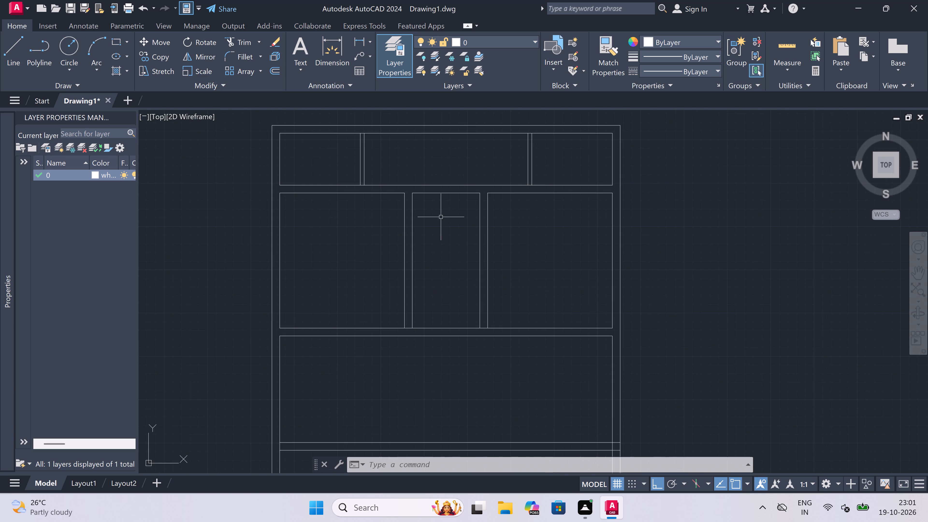
scroll(444, 198, "up", 1)
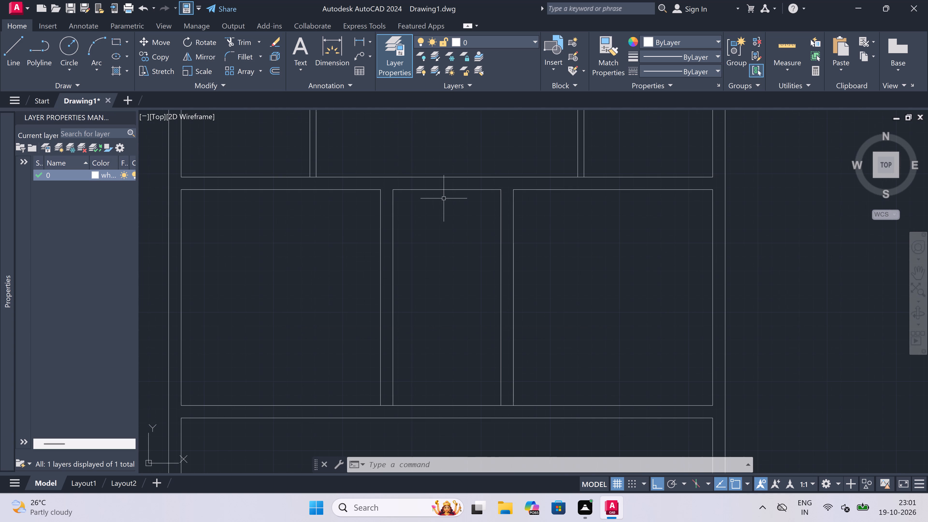
key("o")
key("space")
left_click(441, 186)
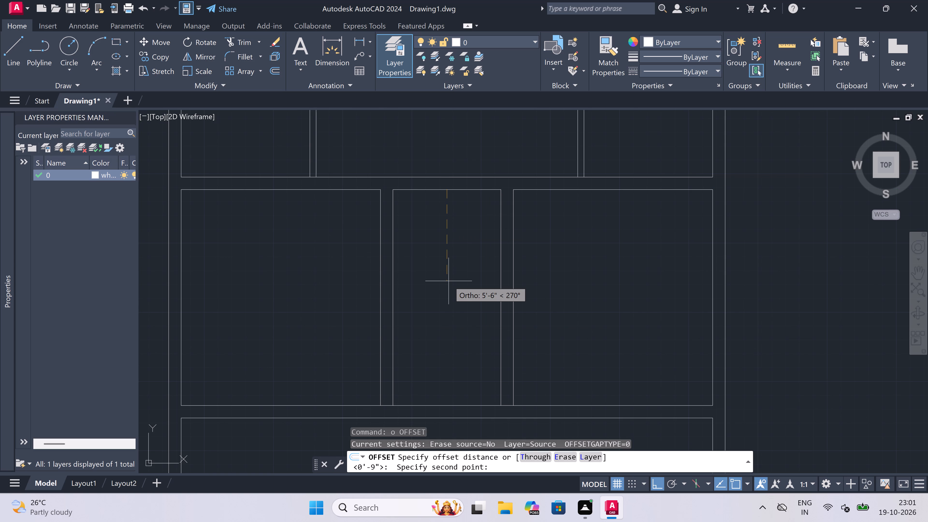
type("8'")
key("space")
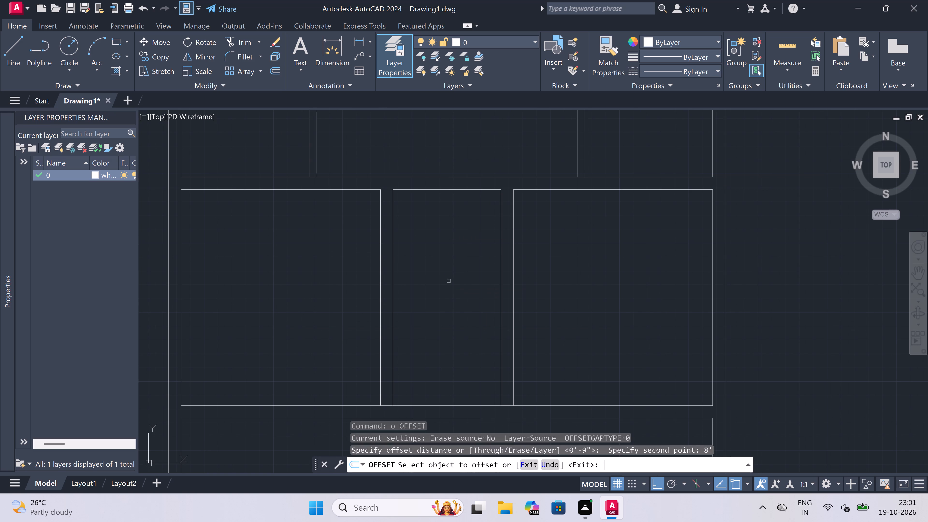
left_click(439, 189)
double_click(436, 273)
key("Escape")
Offset the new cross line in the middle room 4.5" downward to form a partition.
key("space")
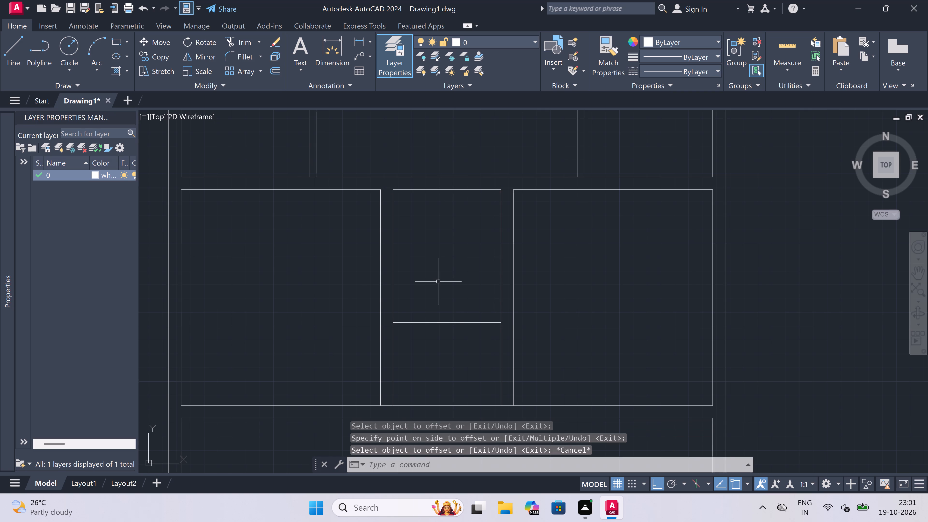
left_click(436, 320)
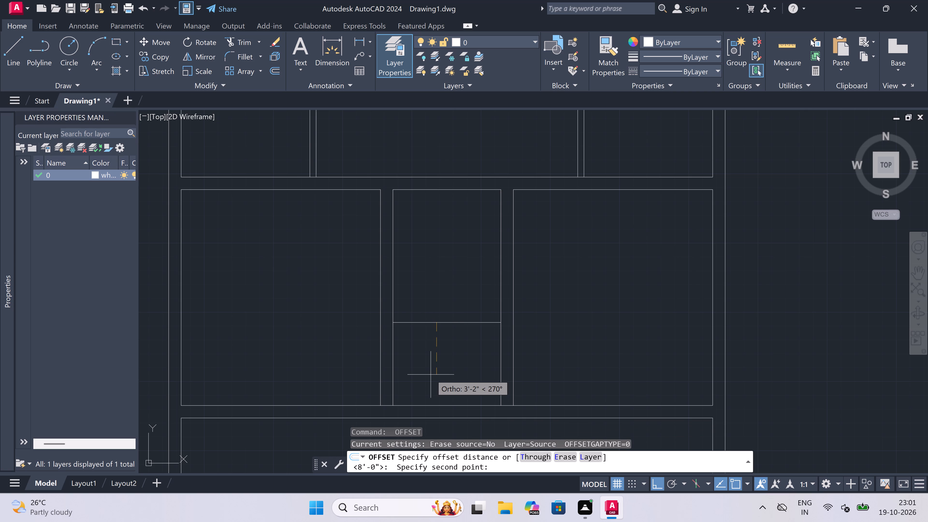
type("4.5\"")
key("space")
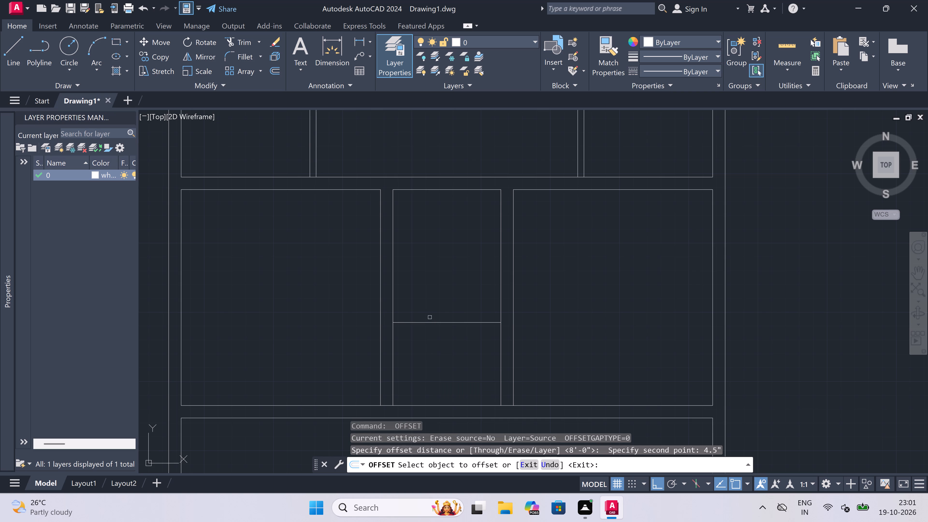
left_click_drag(428, 321, 425, 355)
left_click(423, 366)
key("Escape")
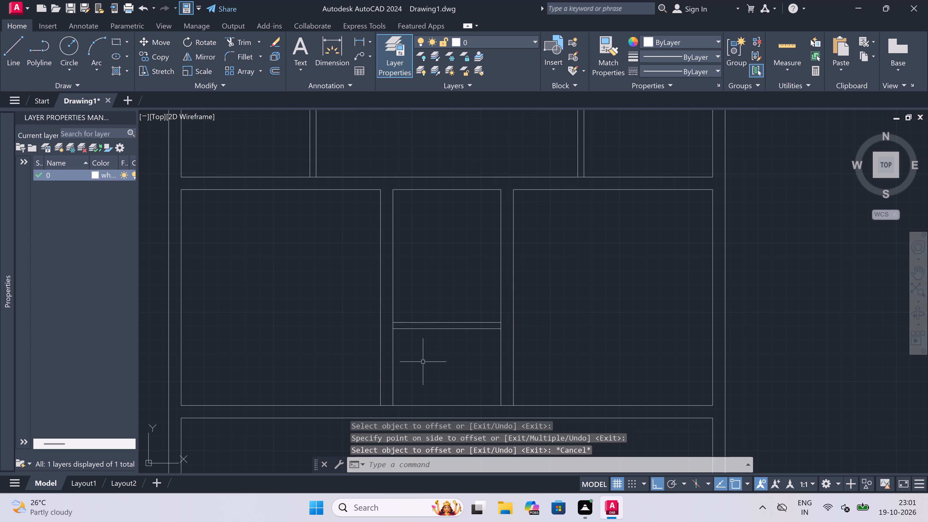
Extend both side lines of the middle room down to the lower line of the second interior wall.
scroll(423, 363, "down", 1)
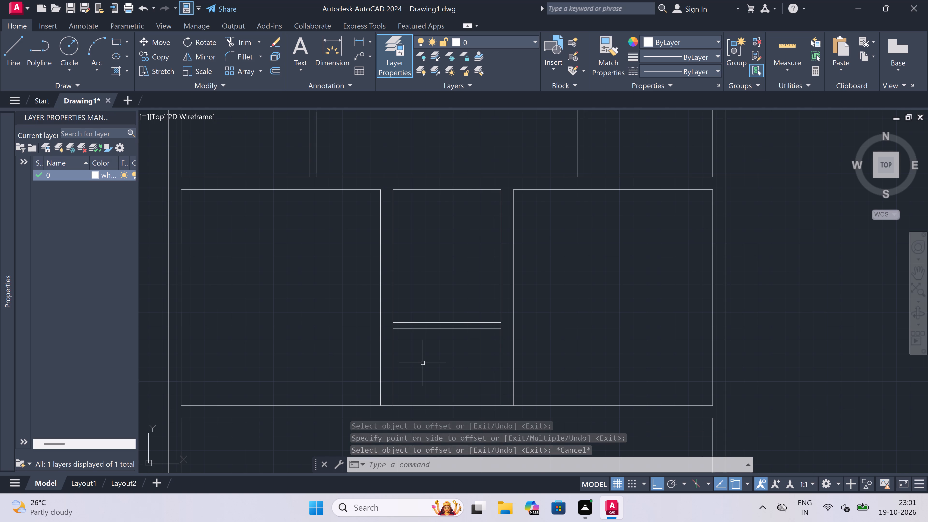
scroll(423, 363, "down", 1)
scroll(422, 388, "up", 2)
key("e")
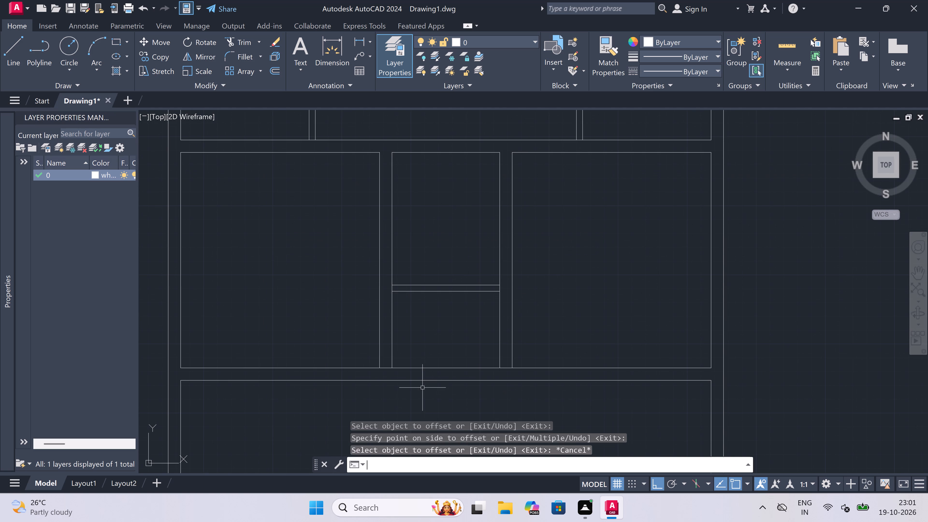
type("x")
key("space")
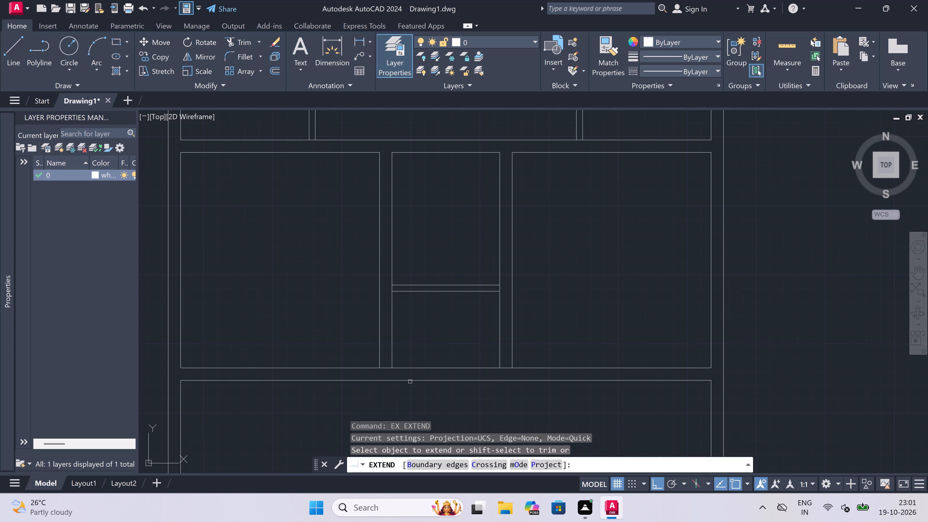
left_click(391, 362)
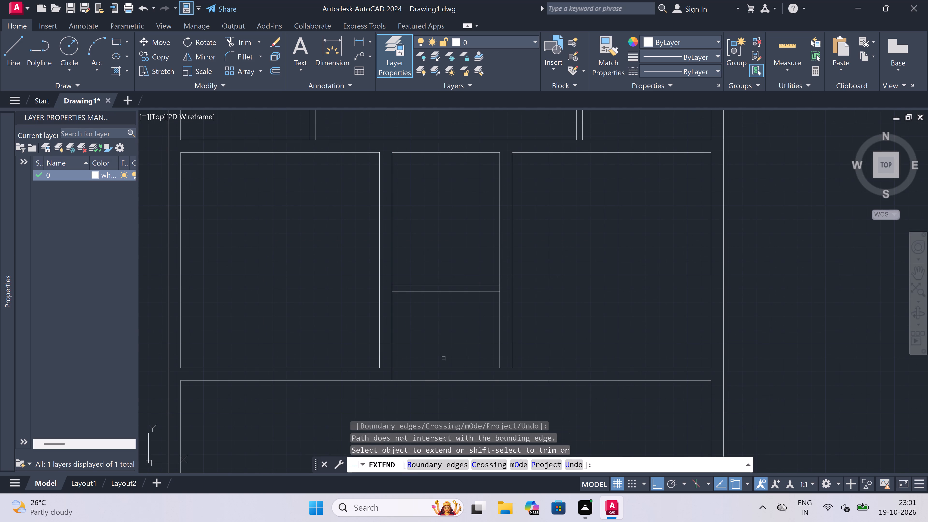
left_click(501, 360)
key("Escape")
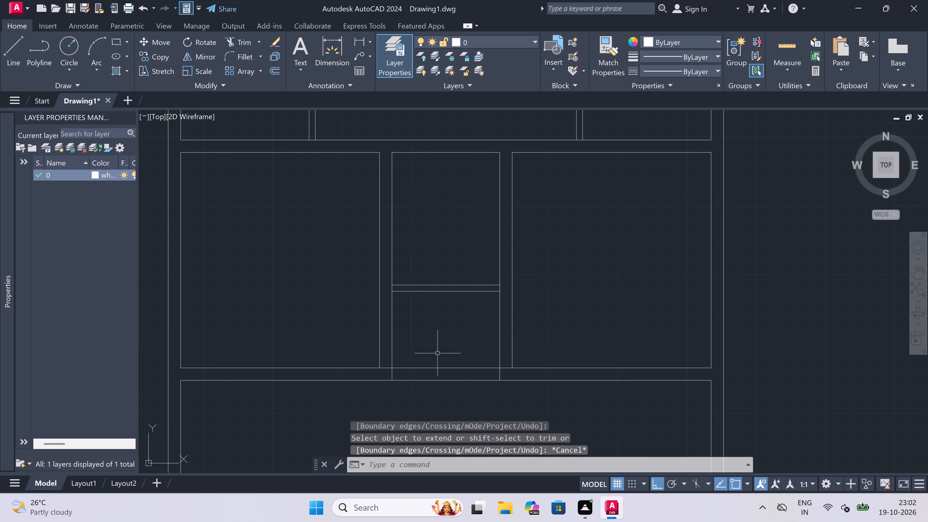
Trim the second interior wall's lines across the middle room's opening and its upper line across both cross walls' thickness.
type("tr")
key("space")
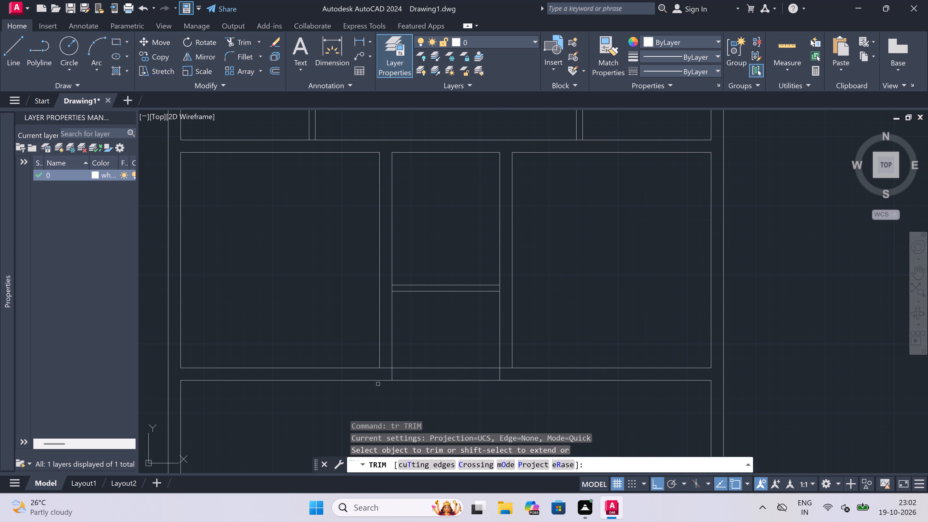
left_click(386, 376)
left_click(384, 362)
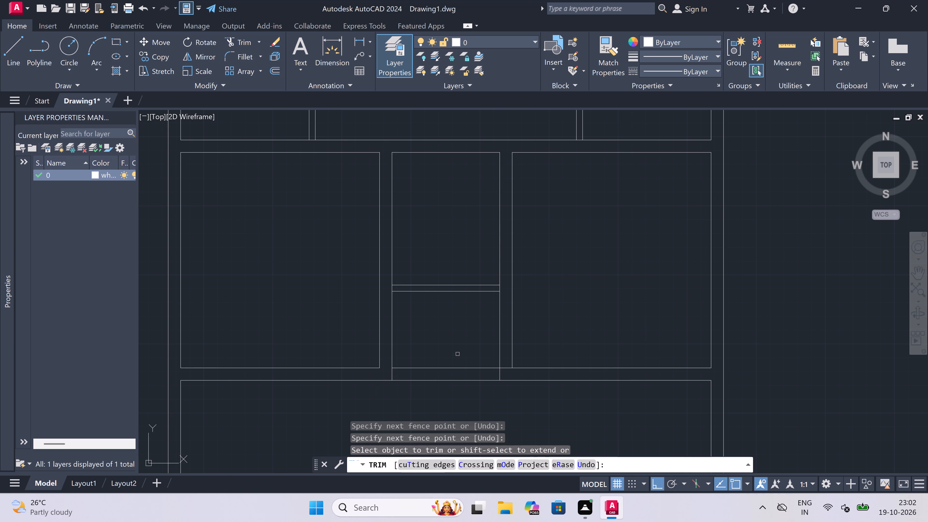
left_click(464, 358)
left_click(456, 401)
scroll(506, 372, "up", 2)
left_click(507, 372)
left_click(505, 355)
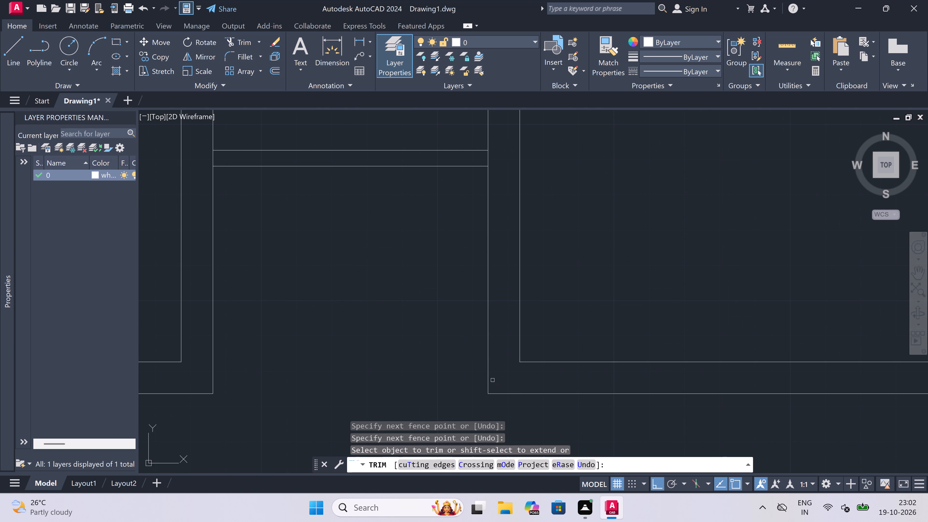
key("Escape")
Trim the third interior wall's lines across the right wall's thickness and the right wall's inner line between them.
scroll(469, 366, "down", 7)
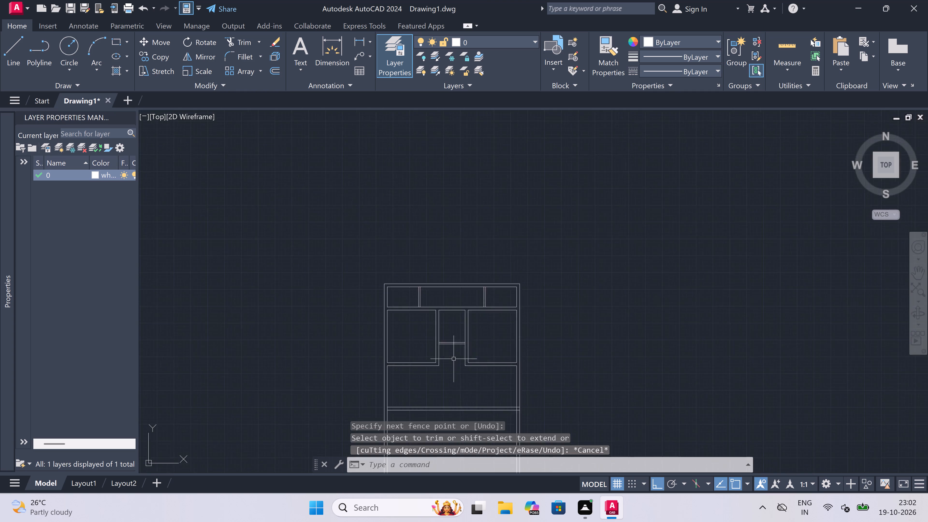
scroll(447, 368, "down", 3)
scroll(448, 382, "up", 3)
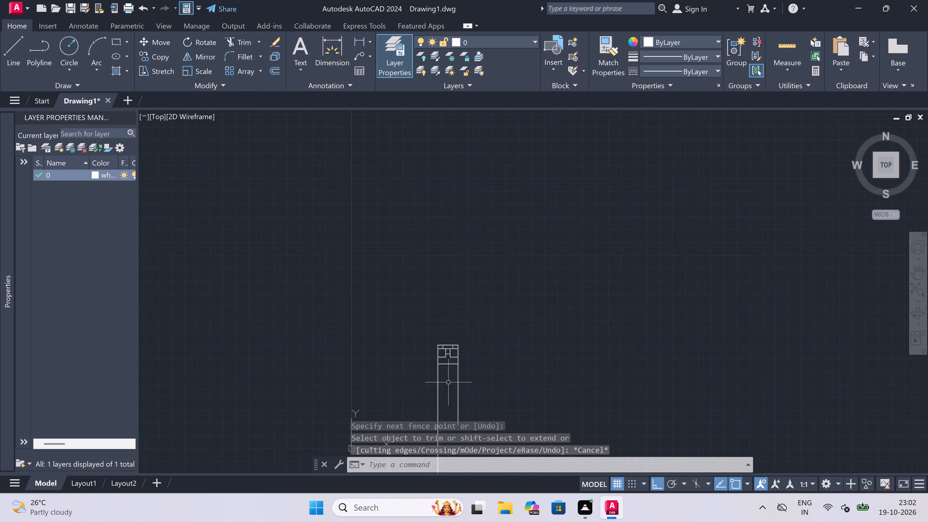
scroll(446, 329, "up", 4)
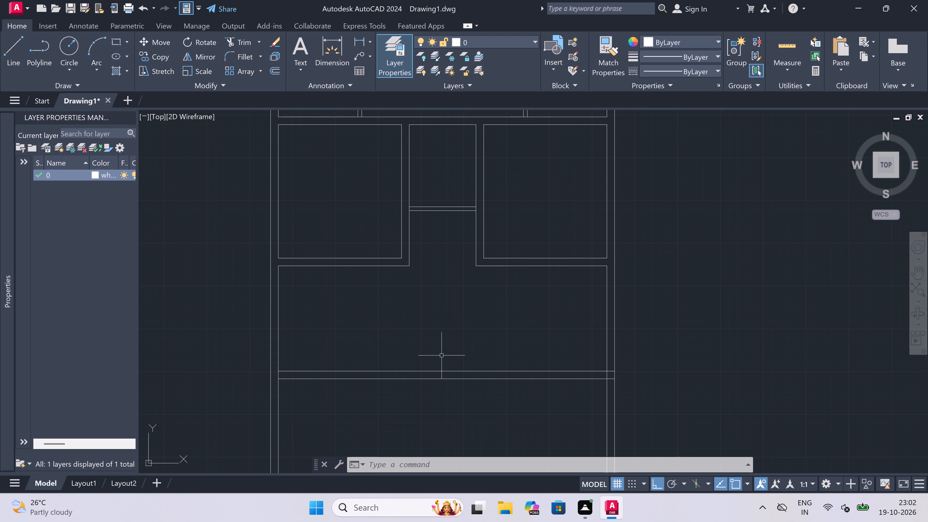
scroll(442, 355, "down", 2)
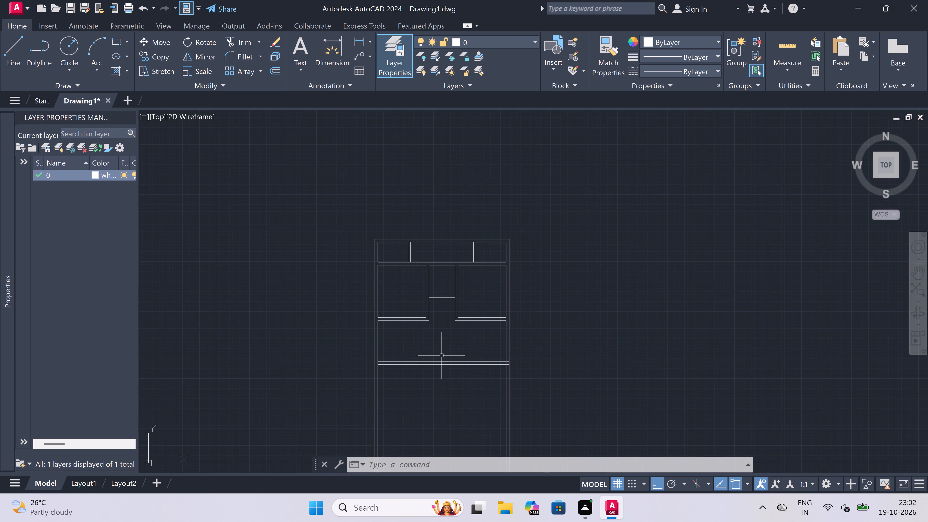
scroll(449, 412, "up", 2)
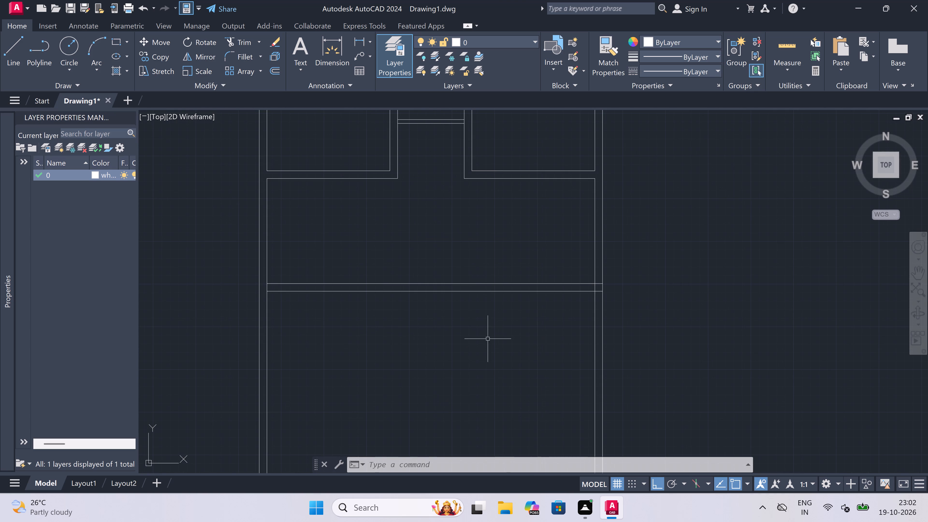
key("space")
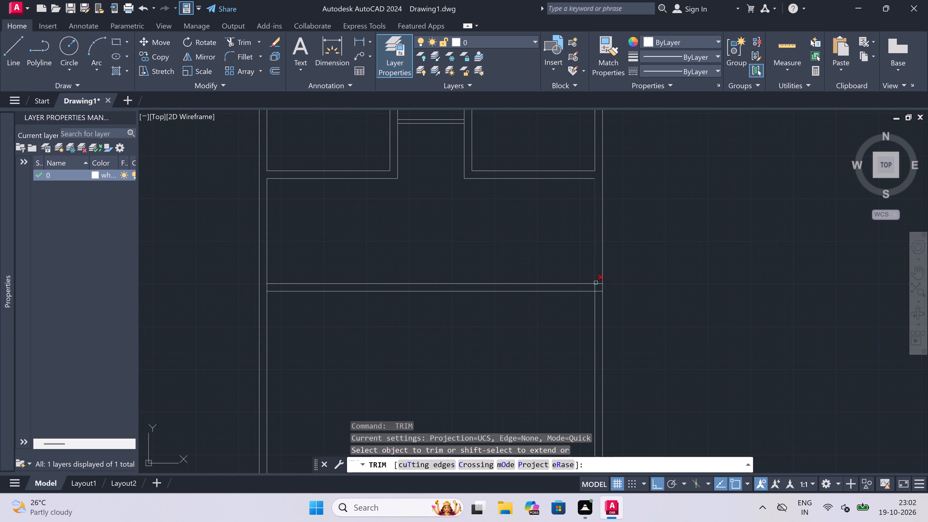
scroll(602, 294, "up", 2)
scroll(585, 263, "up", 2)
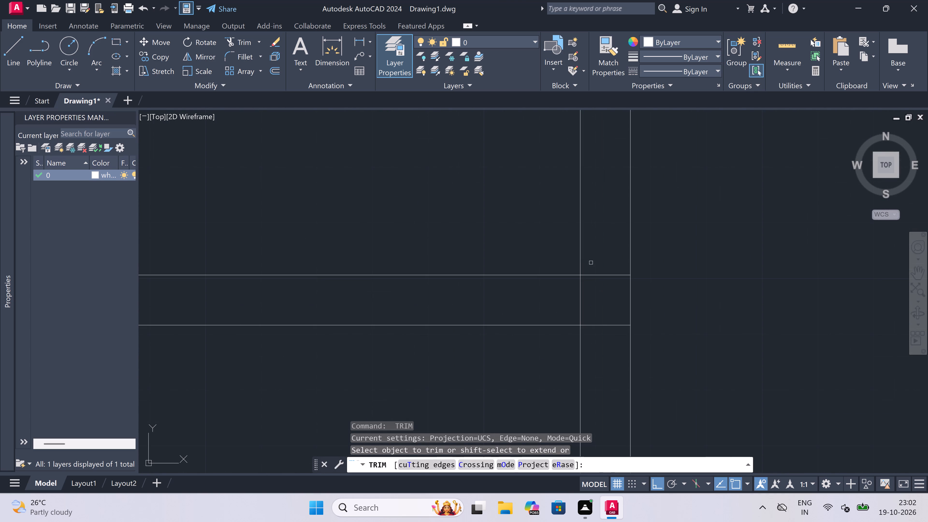
left_click(592, 263)
left_click(603, 339)
left_click(595, 303)
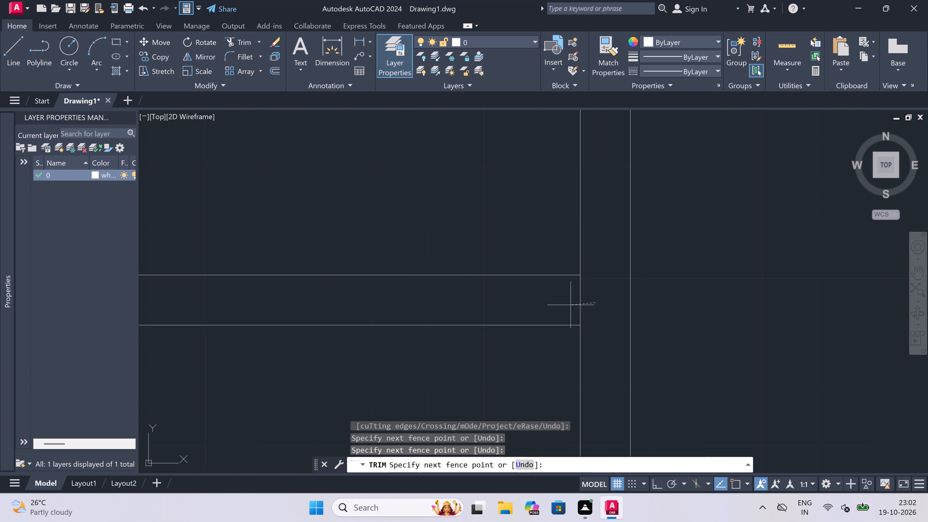
left_click(545, 310)
Trim the left wall's inner line between the third interior wall's two lines.
scroll(577, 297, "down", 5)
scroll(537, 310, "down", 1)
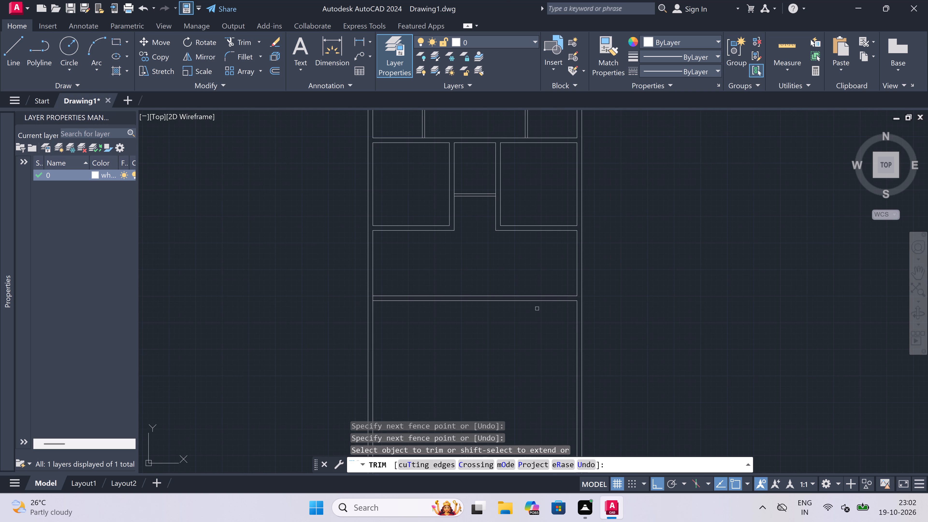
scroll(537, 310, "down", 1)
scroll(509, 332, "up", 4)
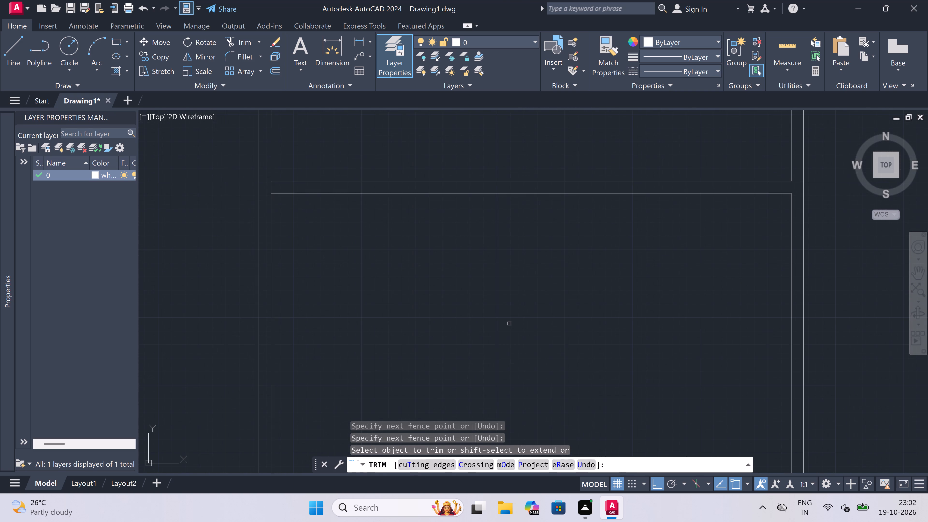
scroll(510, 327, "down", 2)
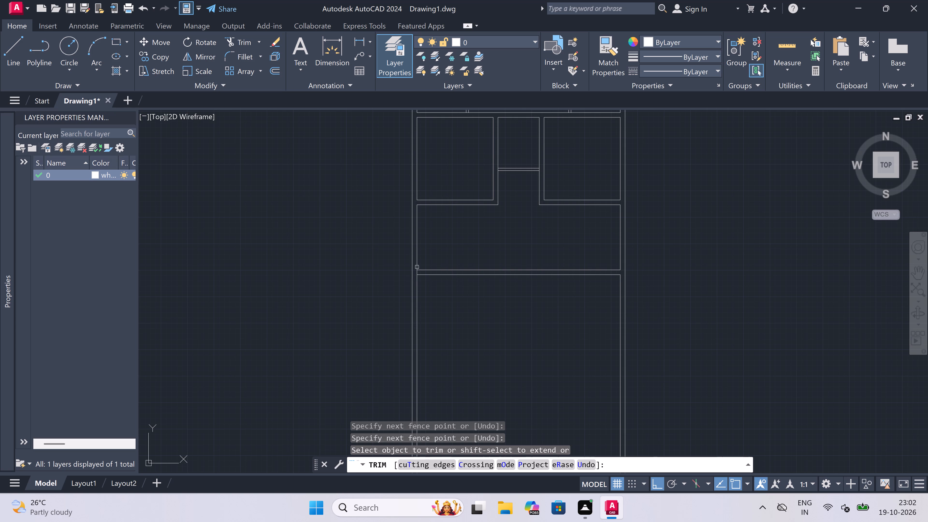
scroll(422, 268, "up", 3)
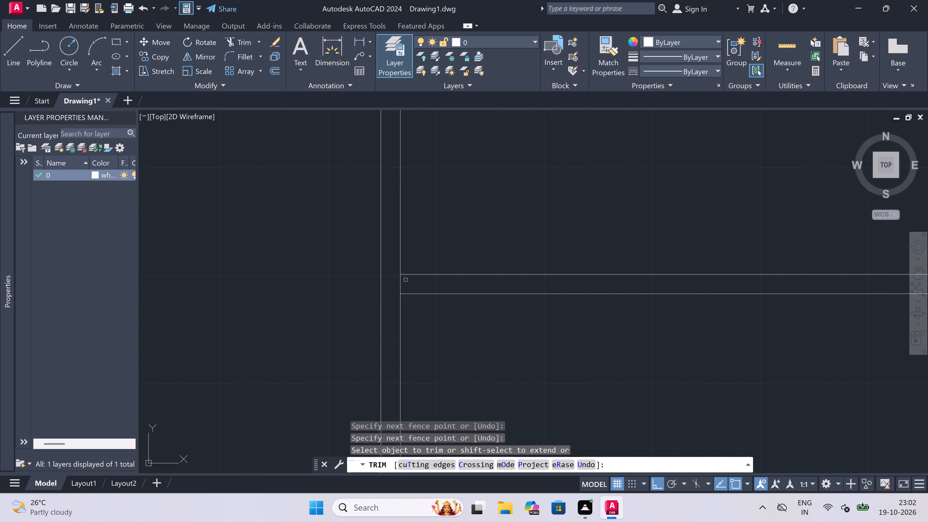
left_click(399, 283)
key("Escape")
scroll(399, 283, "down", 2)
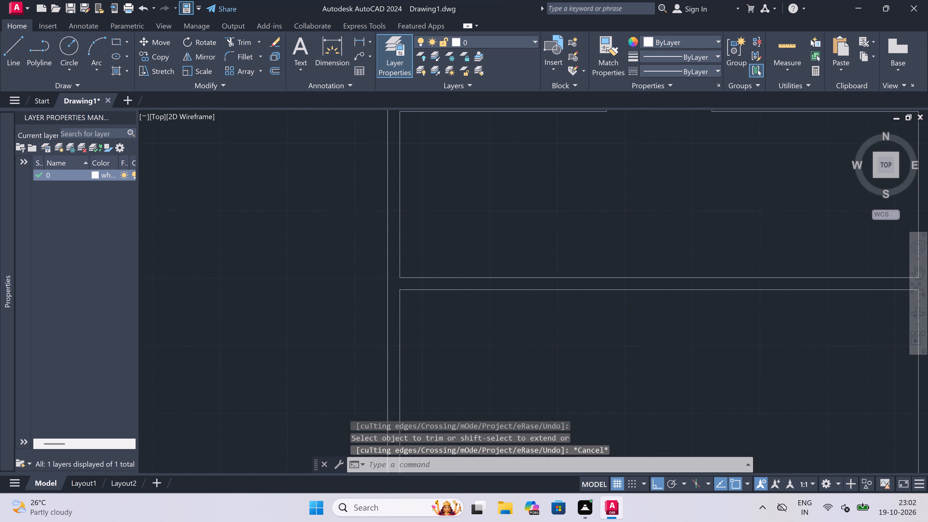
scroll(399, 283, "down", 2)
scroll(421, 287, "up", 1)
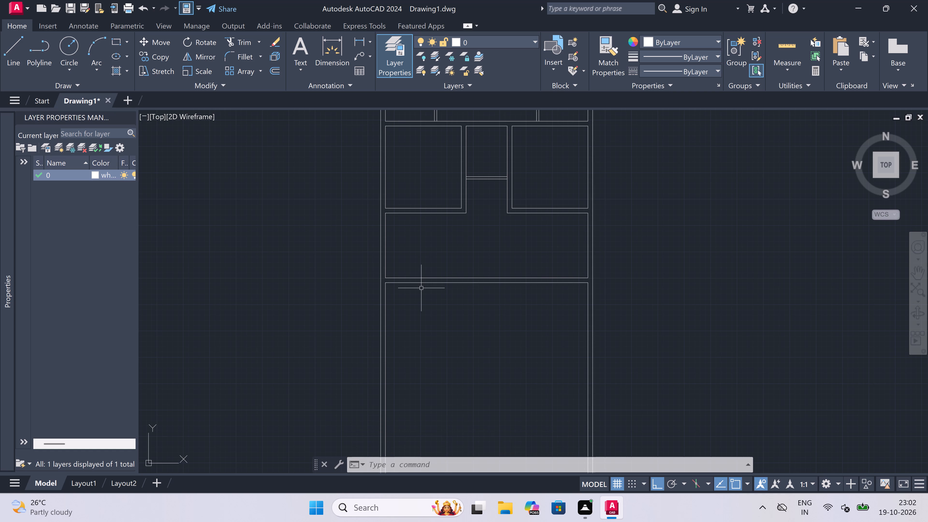
Offset the lower line of the second interior wall's left part 16'4.5" downward, below the third interior wall.
scroll(421, 288, "down", 2)
scroll(427, 293, "up", 3)
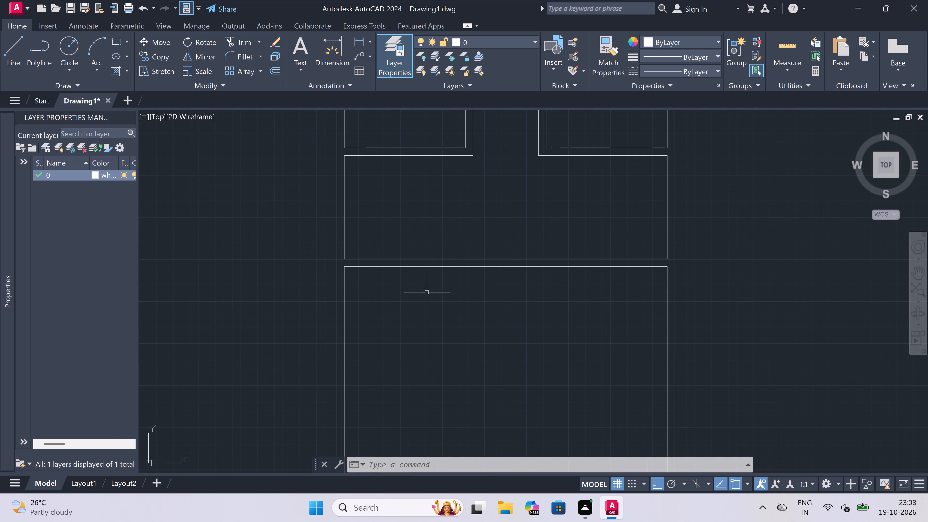
key("o")
key("space")
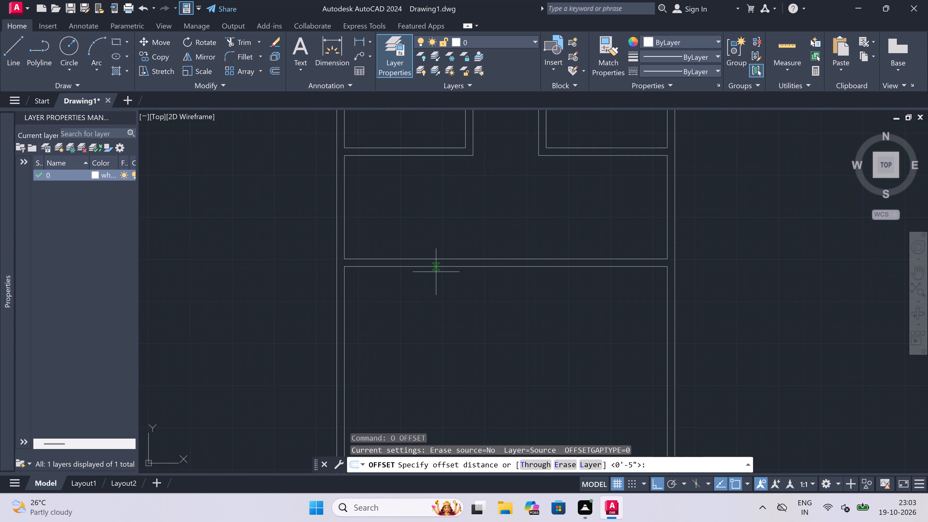
scroll(436, 272, "down", 2)
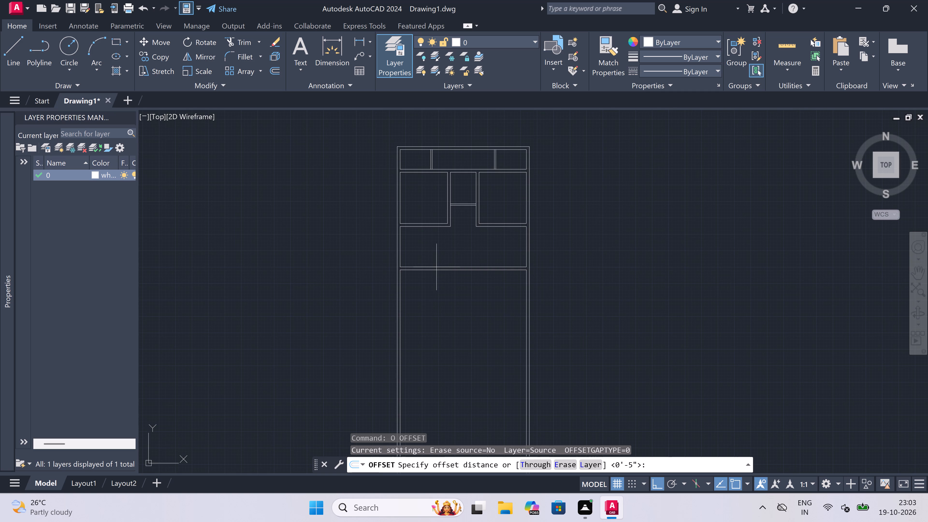
scroll(441, 248, "up", 2)
left_click(435, 196)
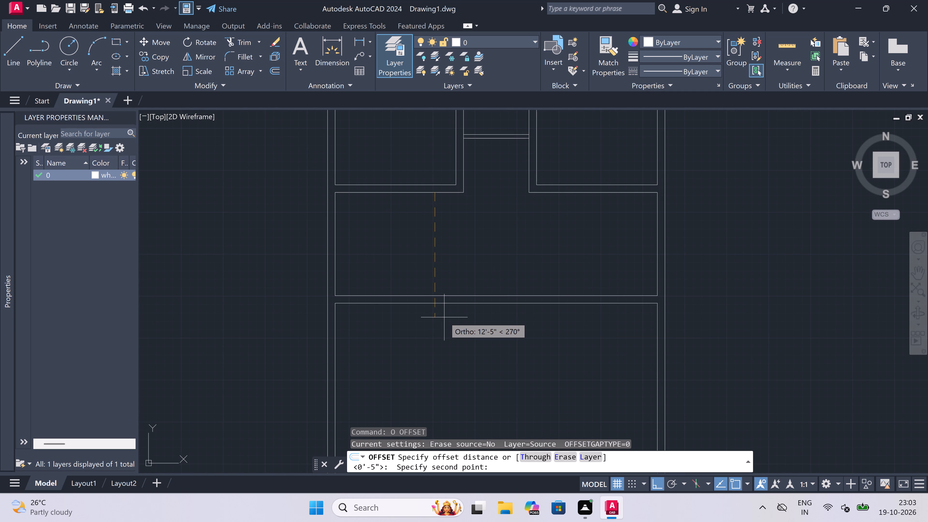
type("16'")
type("4.5\"")
key("space")
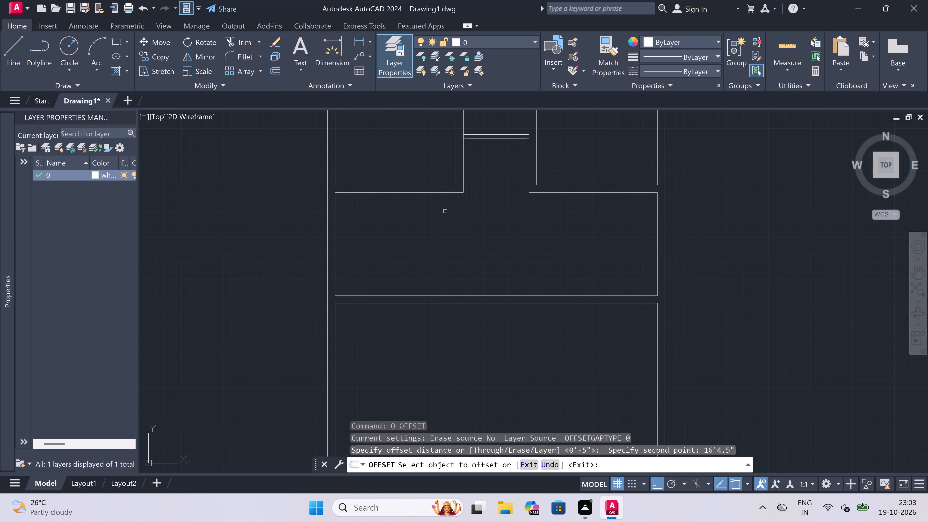
left_click_drag(442, 192, 442, 195)
left_click(440, 313)
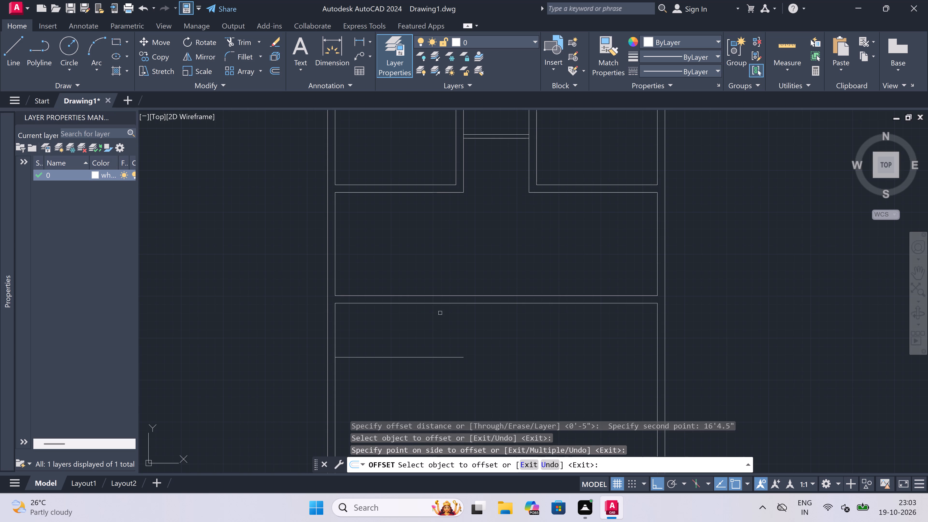
key("Escape")
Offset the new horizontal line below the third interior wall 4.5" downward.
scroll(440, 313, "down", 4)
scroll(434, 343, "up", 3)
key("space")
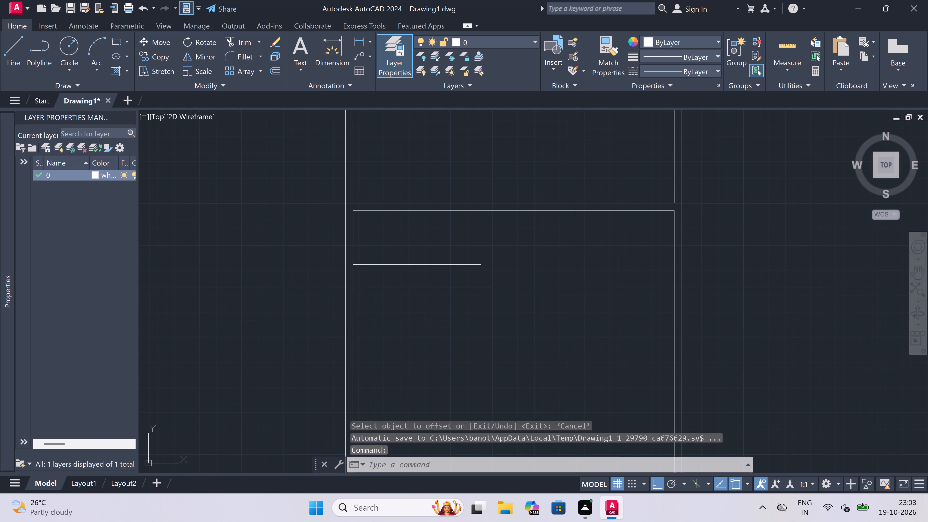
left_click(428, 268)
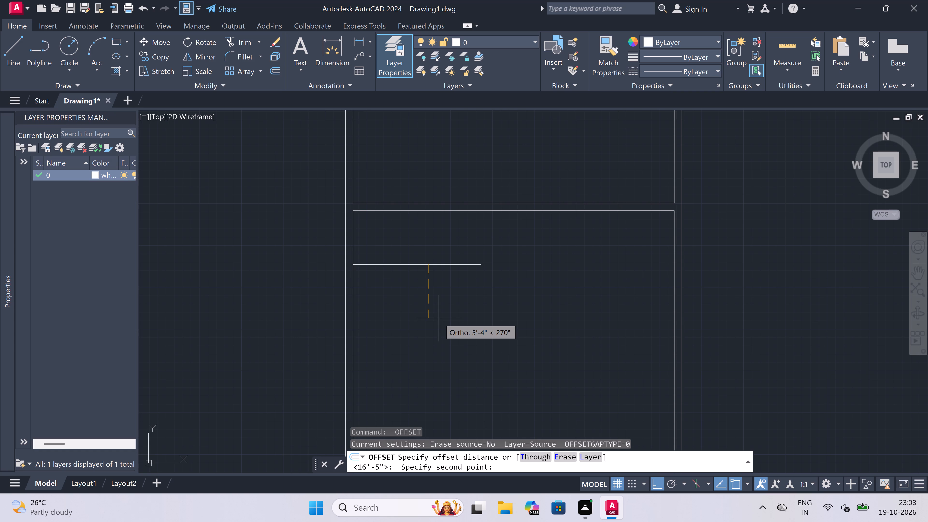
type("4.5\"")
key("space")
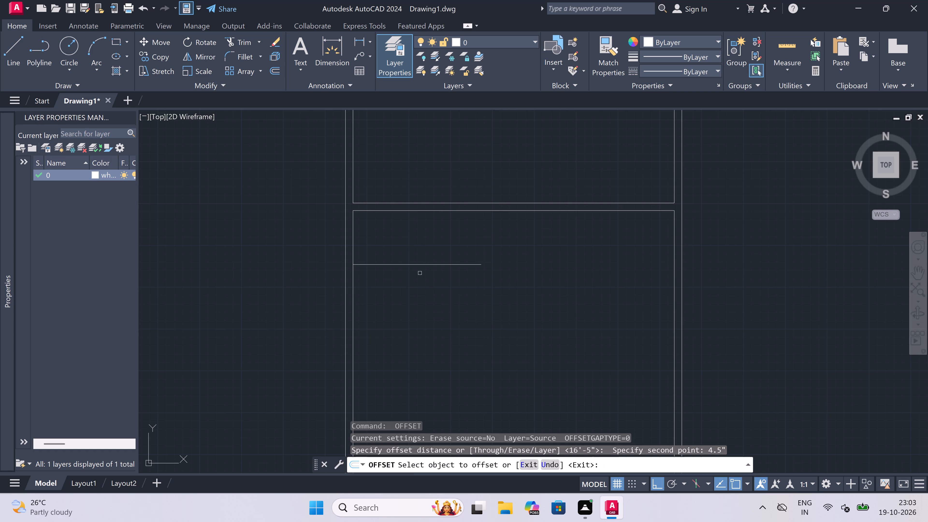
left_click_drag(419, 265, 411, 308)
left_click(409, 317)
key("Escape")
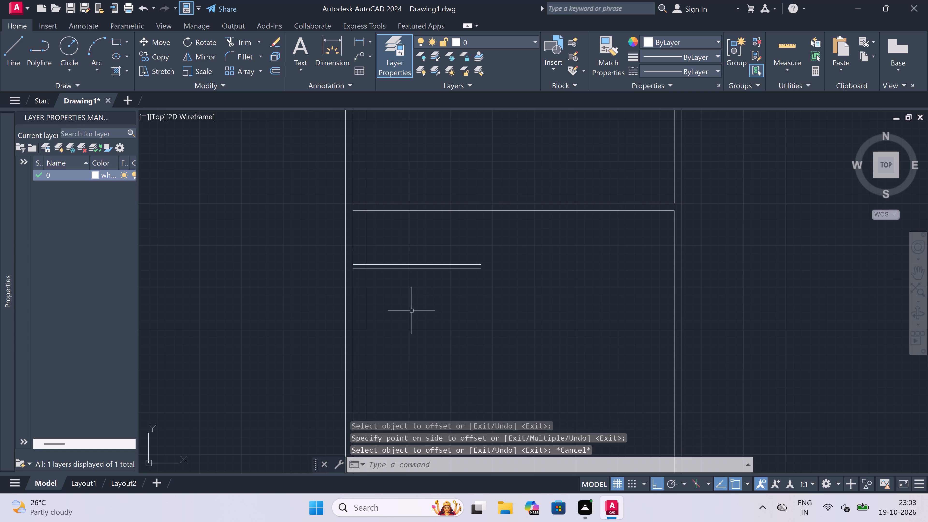
Extend both new horizontal lines to the right wall's inner line and the left wall's outer line.
key("e")
key("x")
key("space")
left_click(415, 249)
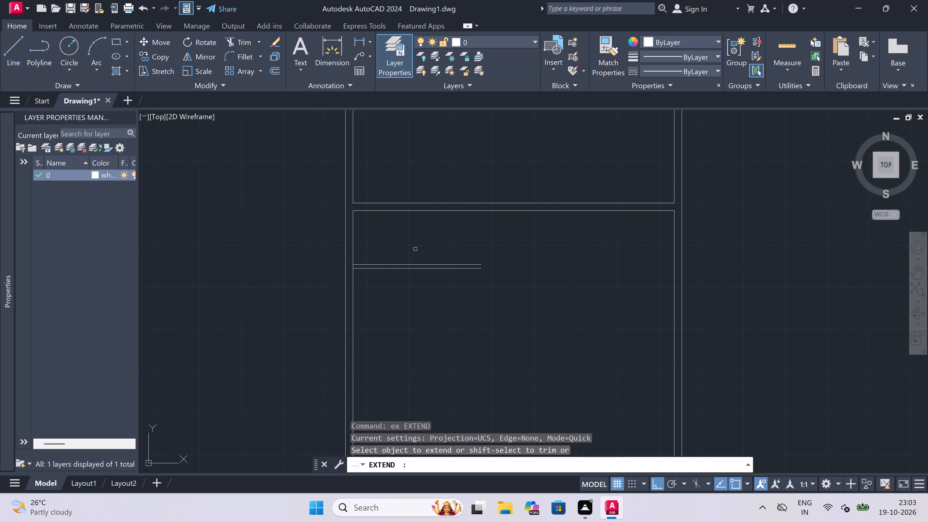
left_click(417, 307)
left_click_drag(424, 299, 425, 296)
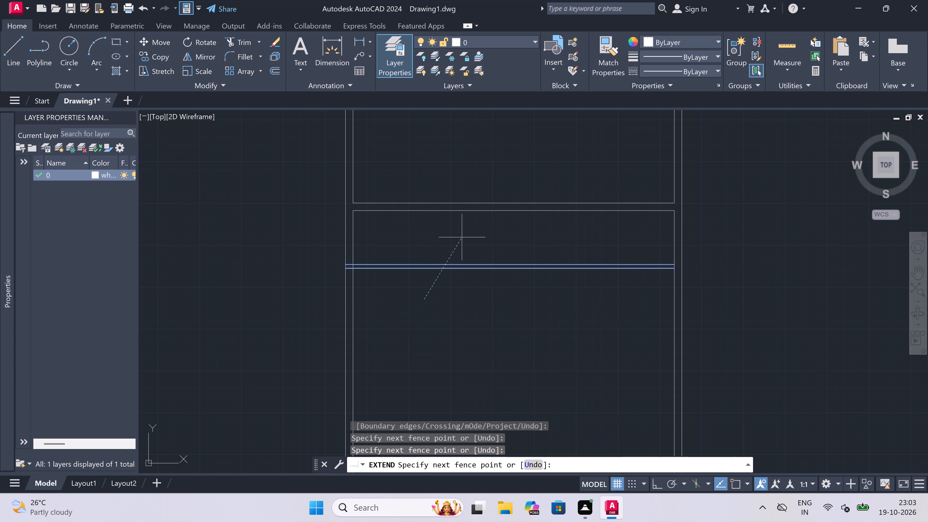
left_click(462, 238)
key("Escape")
Trim both new horizontal lines across the left wall's thickness.
key("t")
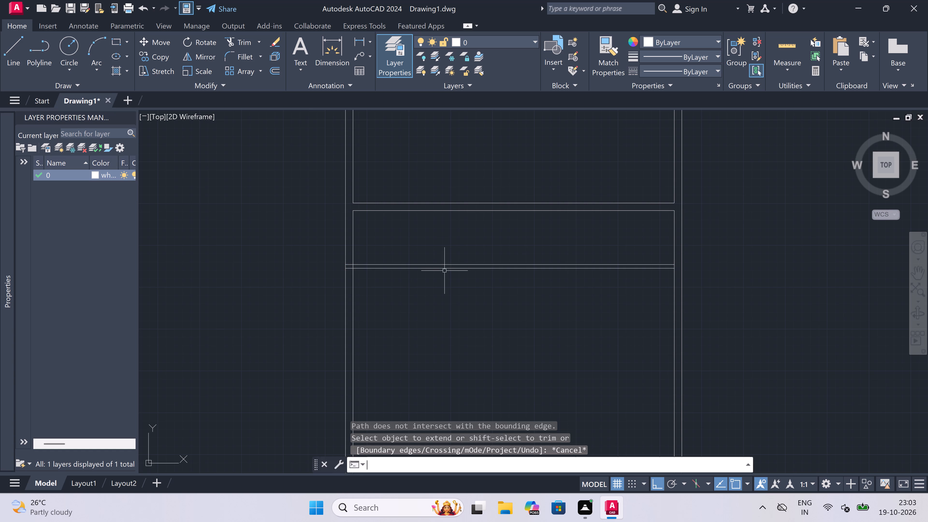
key("r")
key("space")
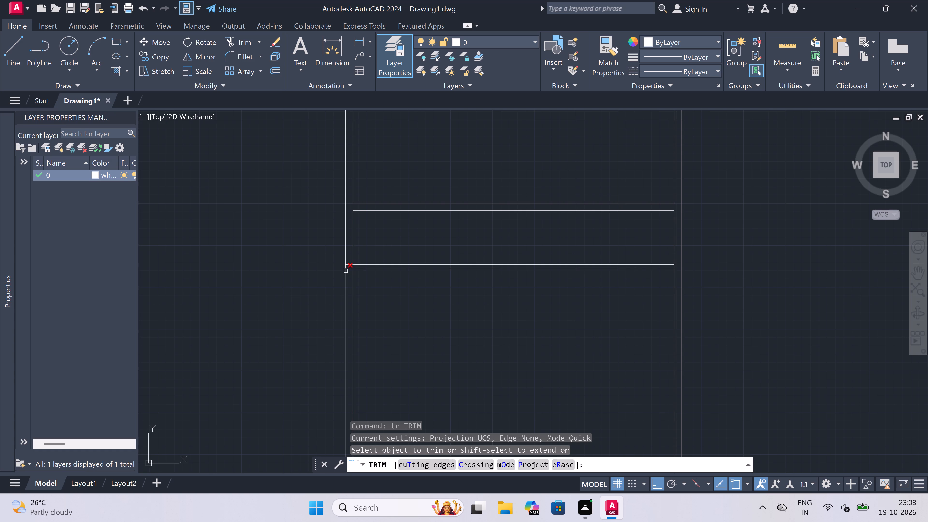
scroll(348, 269, "up", 2)
left_click(351, 260)
left_click(349, 271)
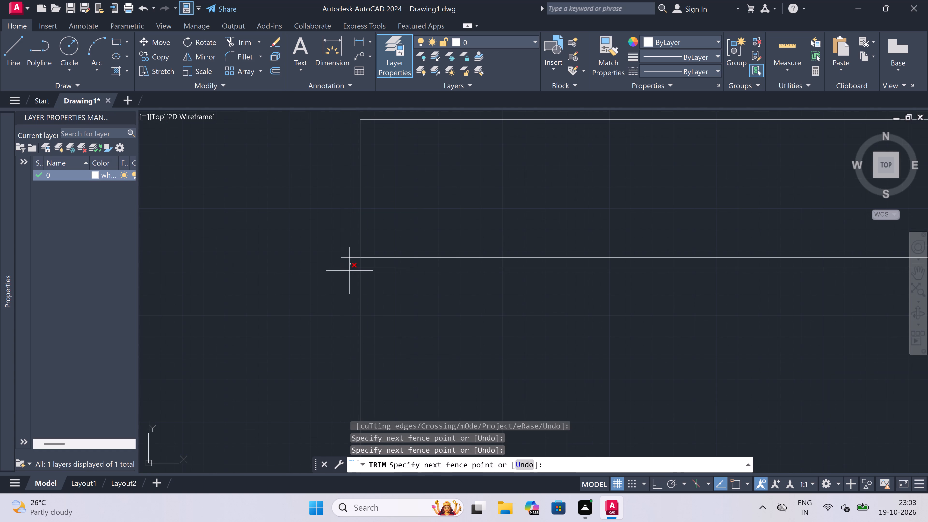
left_click_drag(349, 271, 349, 268)
left_click(352, 252)
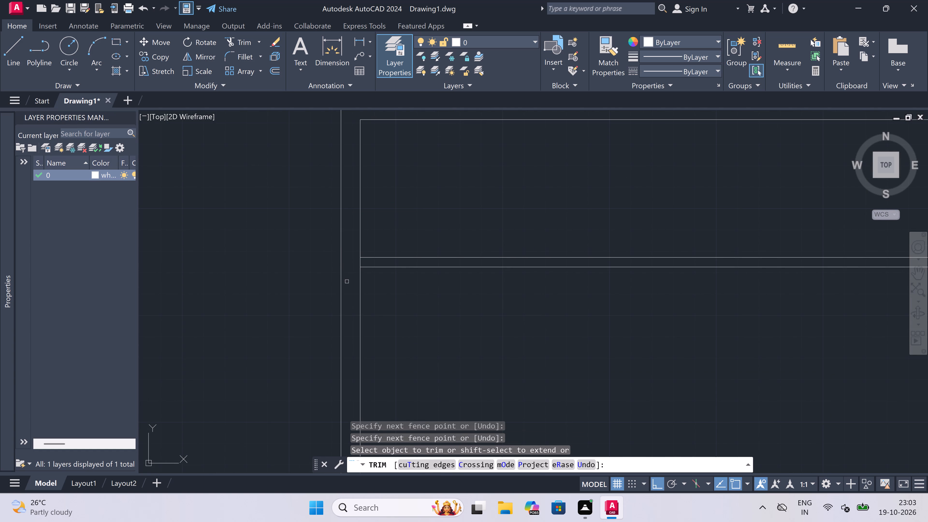
key("Escape")
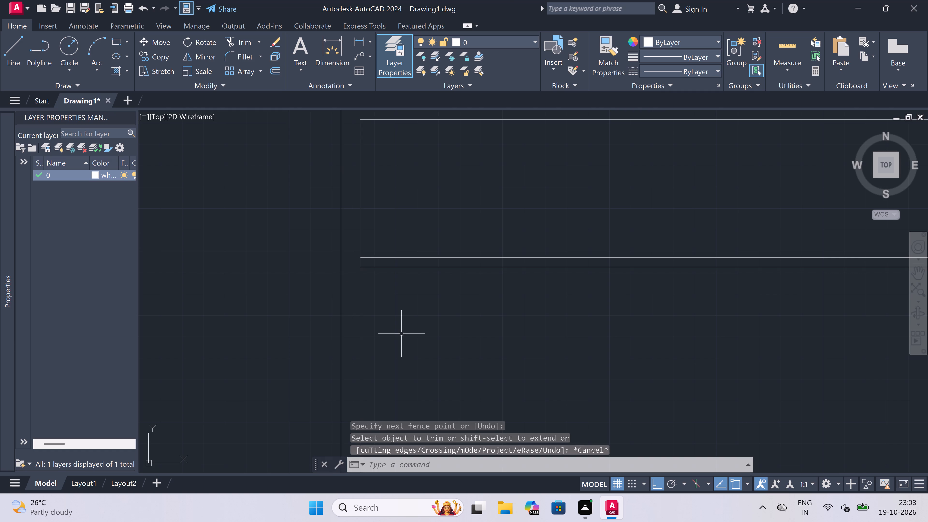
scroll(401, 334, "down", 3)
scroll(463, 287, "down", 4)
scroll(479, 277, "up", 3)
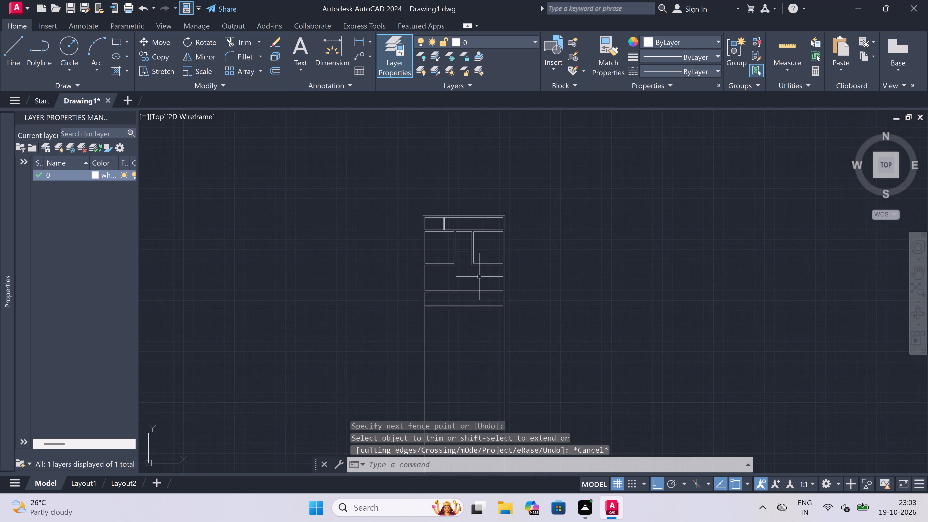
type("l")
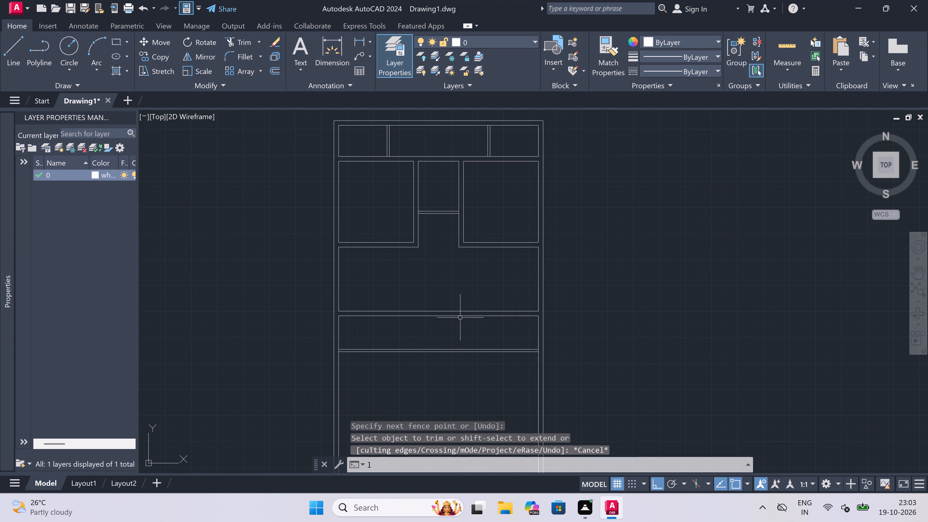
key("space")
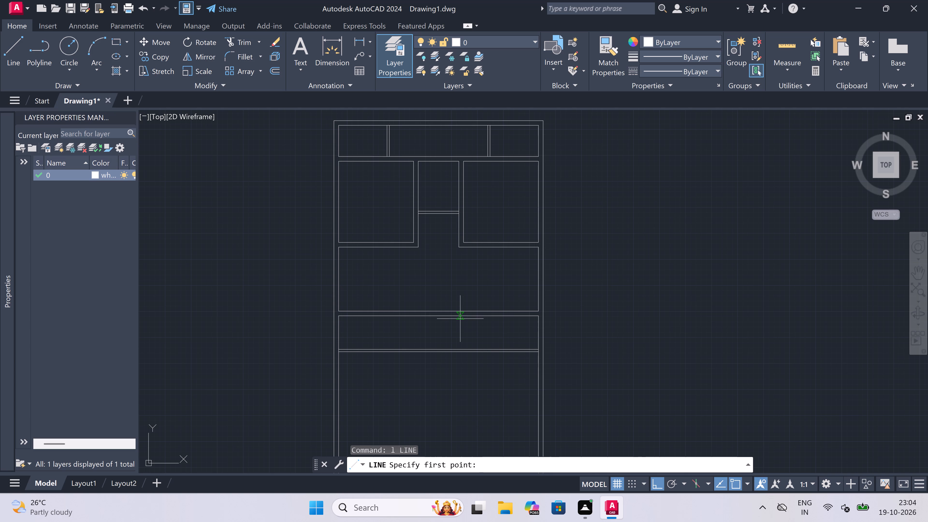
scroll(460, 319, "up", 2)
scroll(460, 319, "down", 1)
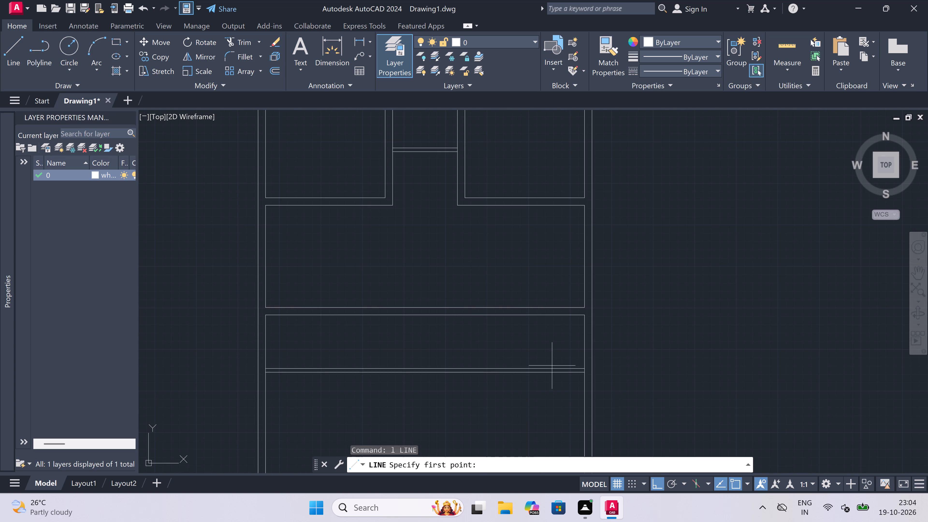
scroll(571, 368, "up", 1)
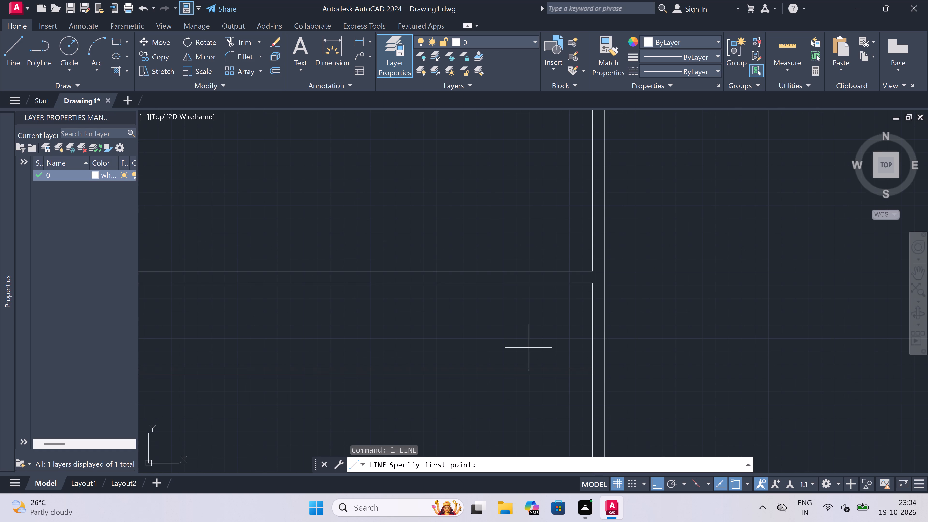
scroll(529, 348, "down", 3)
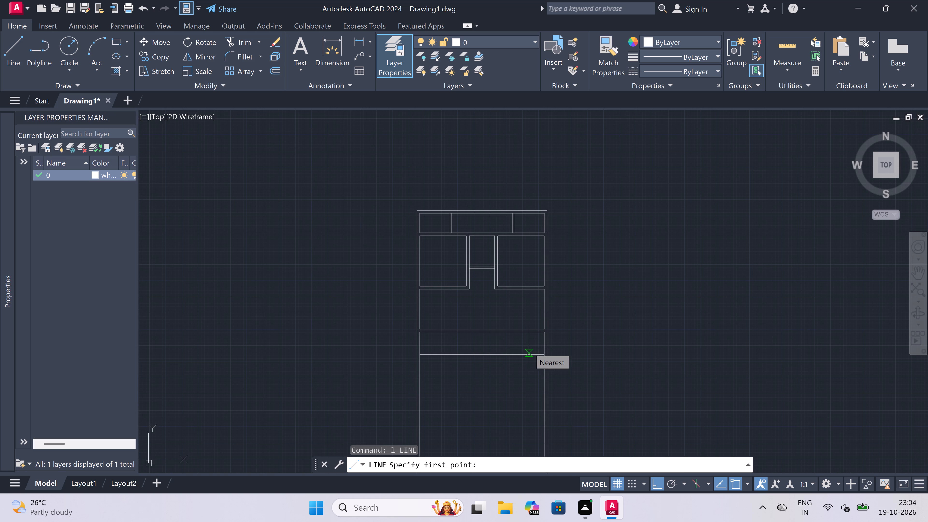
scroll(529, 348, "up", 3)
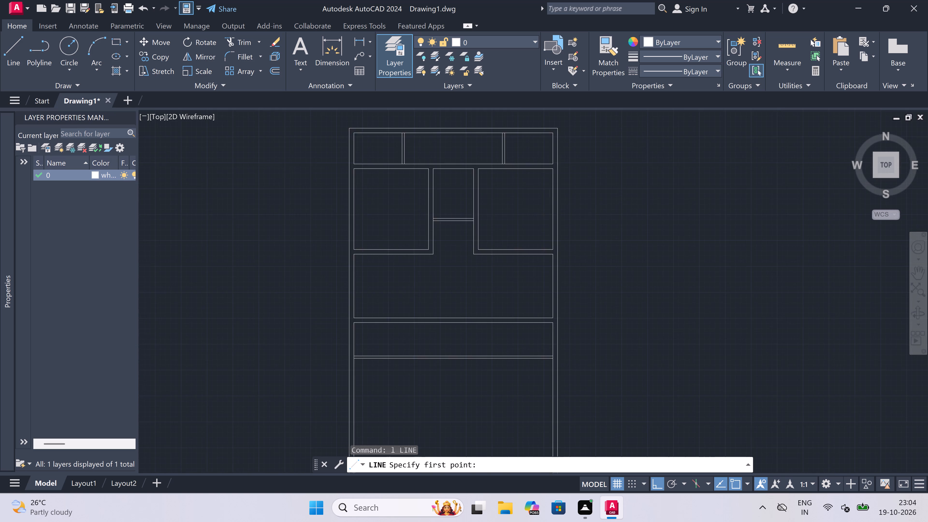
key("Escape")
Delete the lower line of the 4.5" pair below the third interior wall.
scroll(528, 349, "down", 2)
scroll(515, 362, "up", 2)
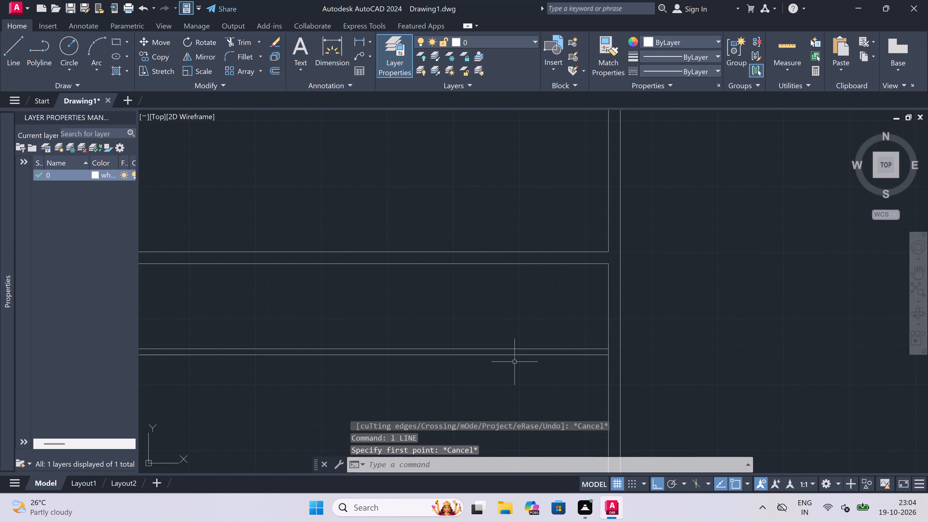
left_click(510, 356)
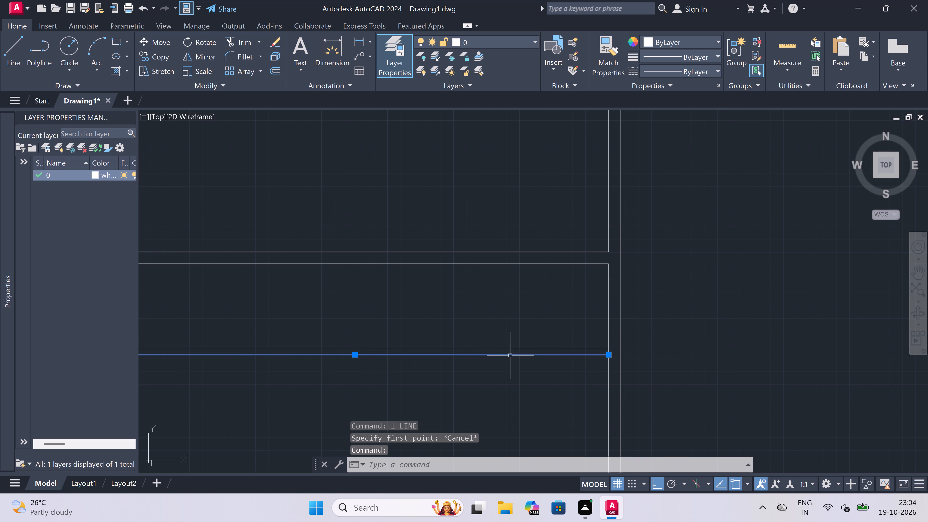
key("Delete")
Offset the remaining horizontal line below the third interior wall 9" downward to form the fourth interior wall.
key("o")
key("space")
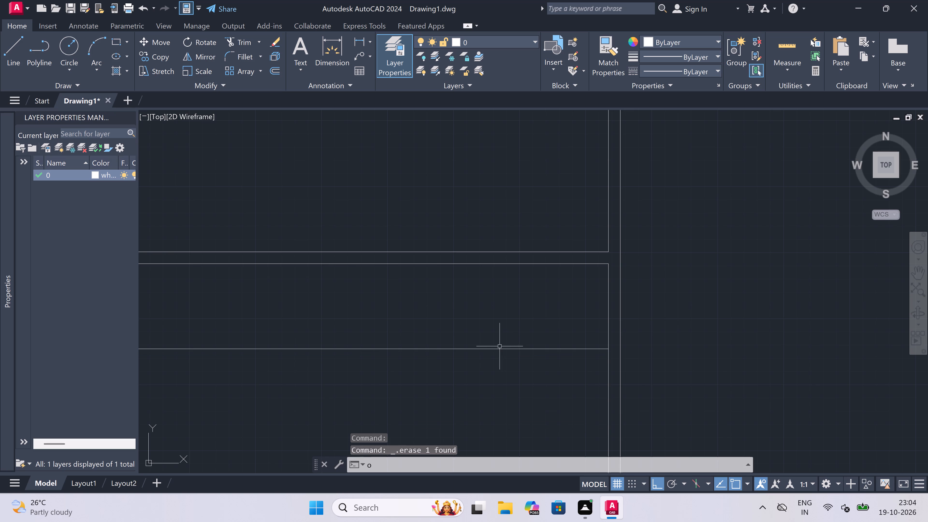
left_click_drag(495, 350, 494, 352)
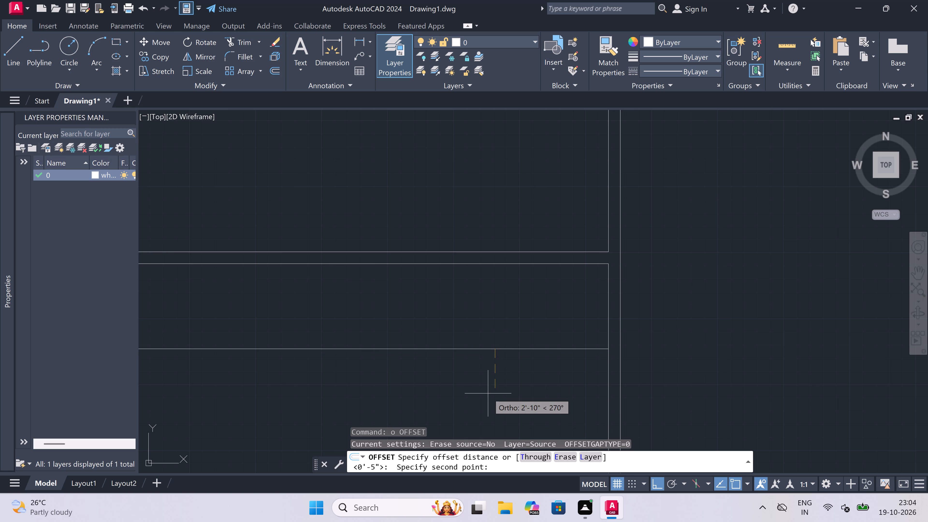
key("9")
key("shift+quotedbl")
key("space")
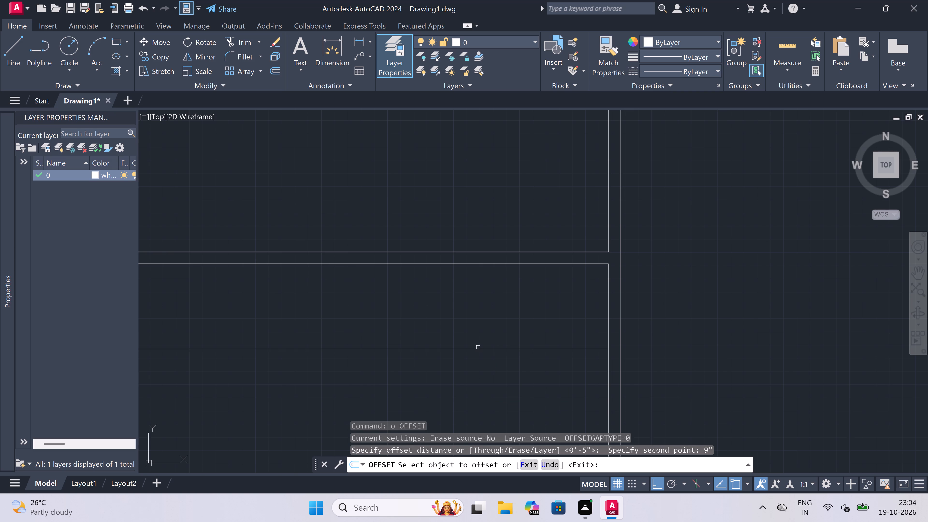
left_click_drag(478, 349, 478, 358)
left_click(472, 378)
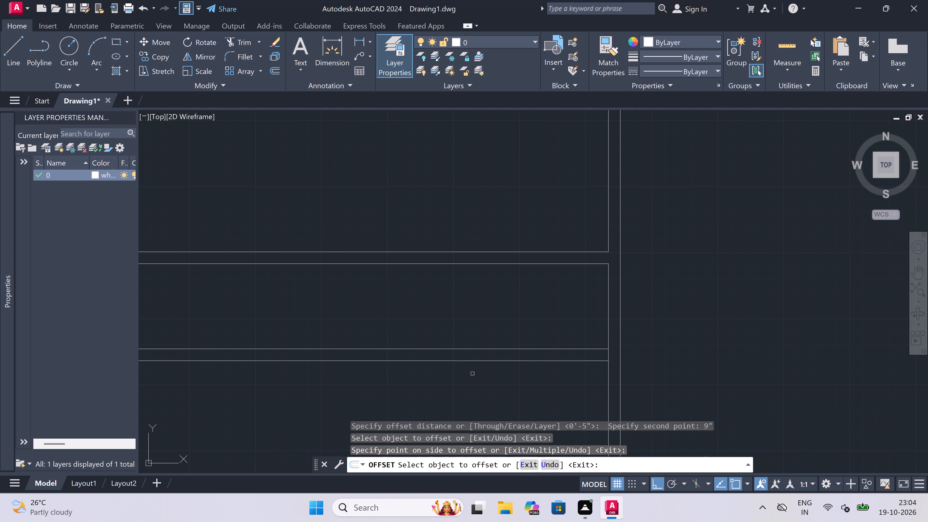
scroll(472, 355, "down", 4)
scroll(470, 362, "up", 2)
key("Escape")
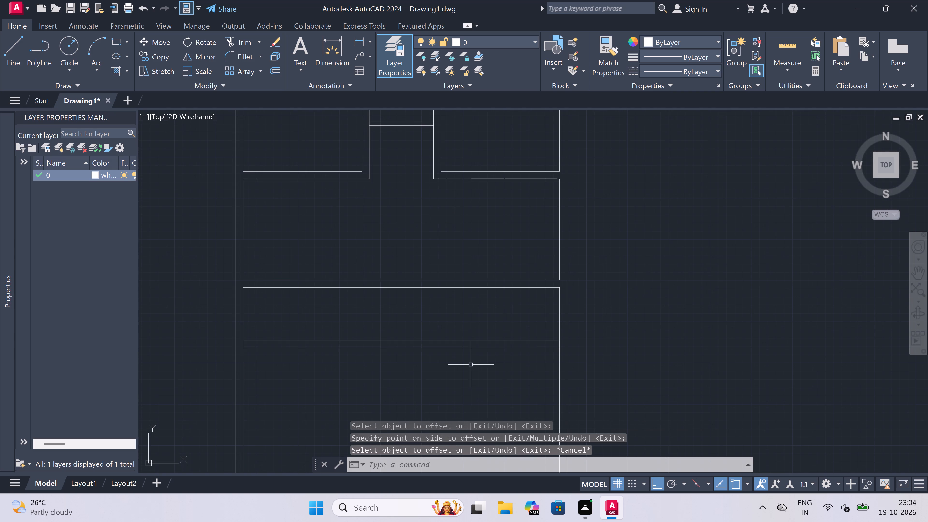
Offset the lower line of the fourth interior wall 13'4.5" downward.
key("space")
left_click(452, 348)
scroll(452, 348, "down", 1)
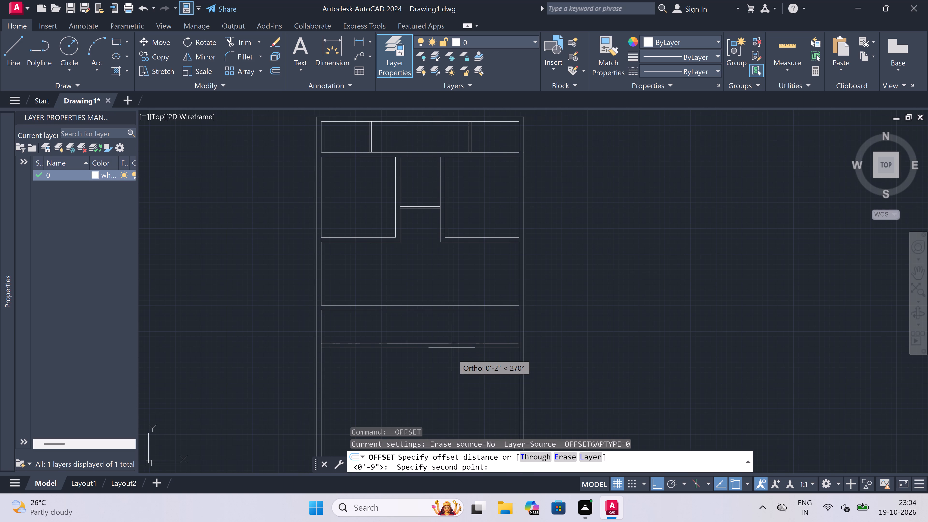
scroll(452, 356, "down", 3)
scroll(446, 380, "up", 4)
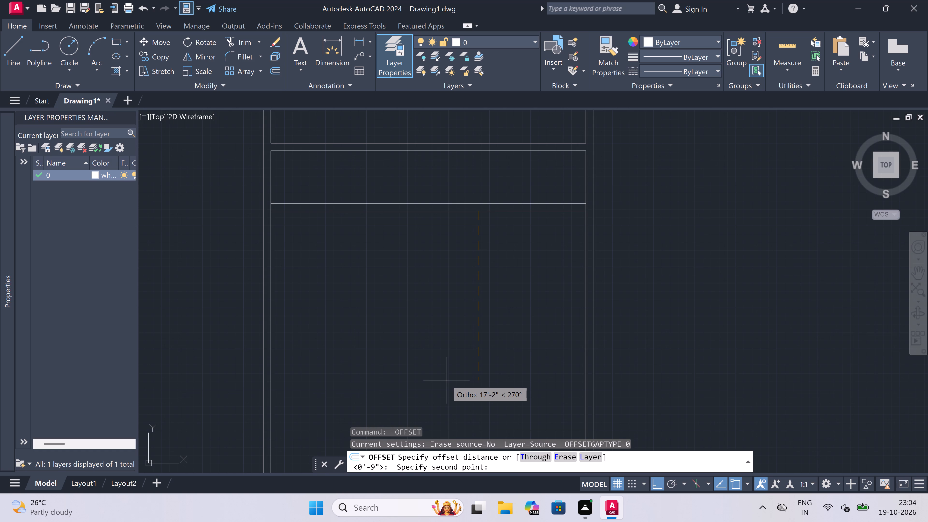
type("13'")
type("4.5\"")
key("space")
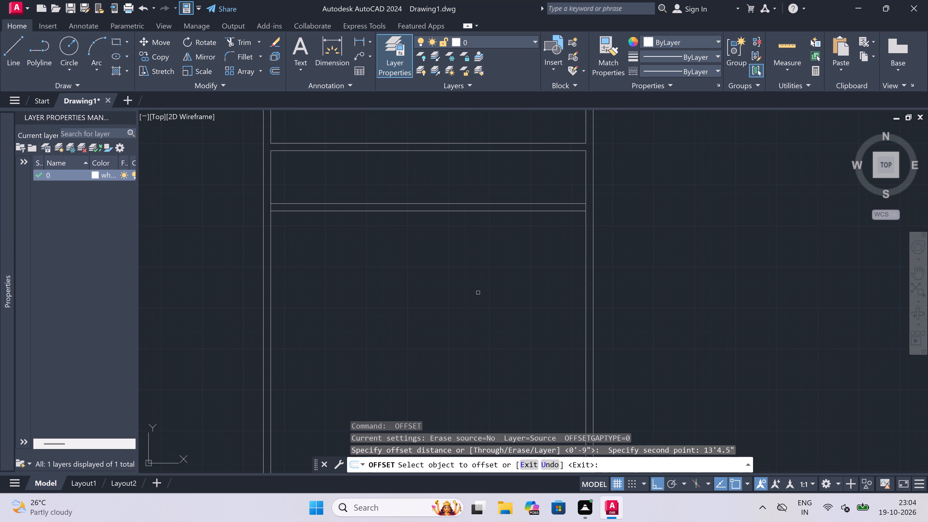
left_click(480, 211)
left_click(482, 285)
key("Escape")
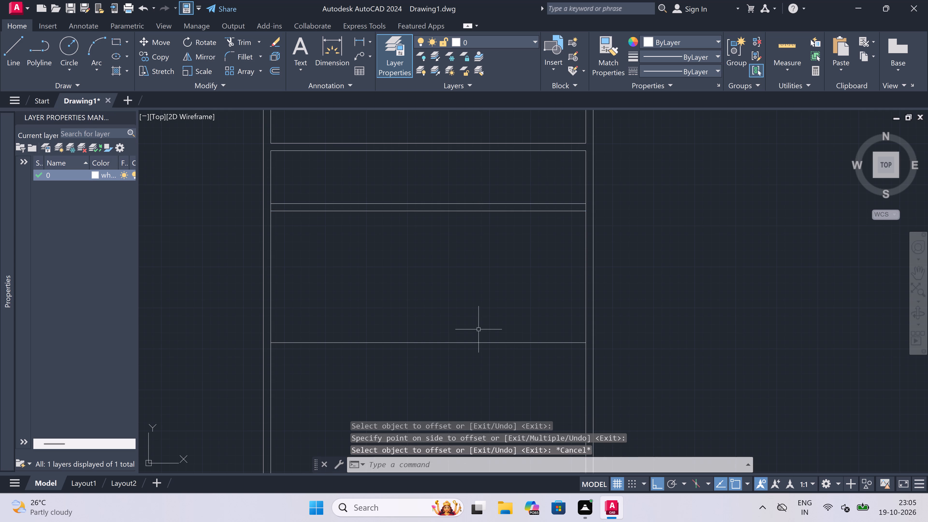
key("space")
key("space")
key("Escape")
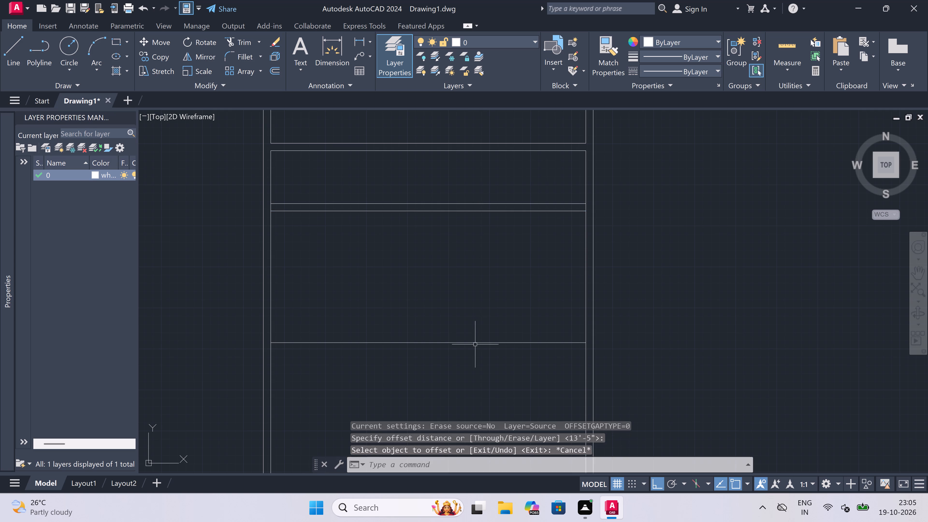
Offset the new horizontal line 9" downward to form the fifth interior wall.
key("space")
left_click_drag(475, 344, 475, 357)
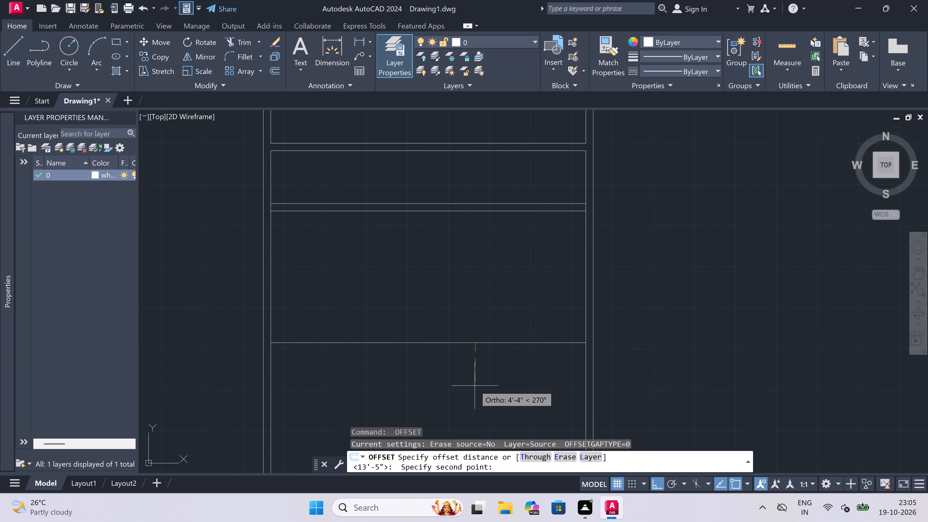
key("9")
key("shift+quotedbl")
key("space")
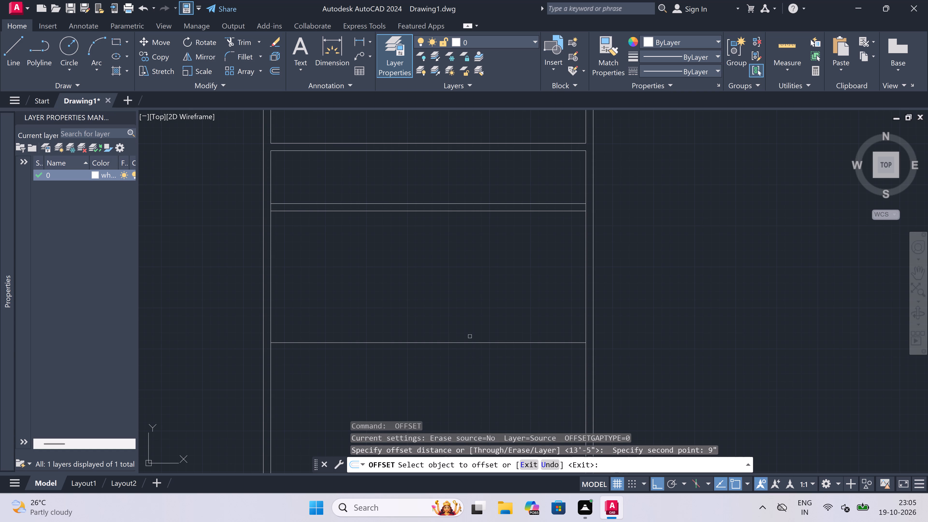
left_click_drag(469, 343, 469, 346)
left_click(463, 369)
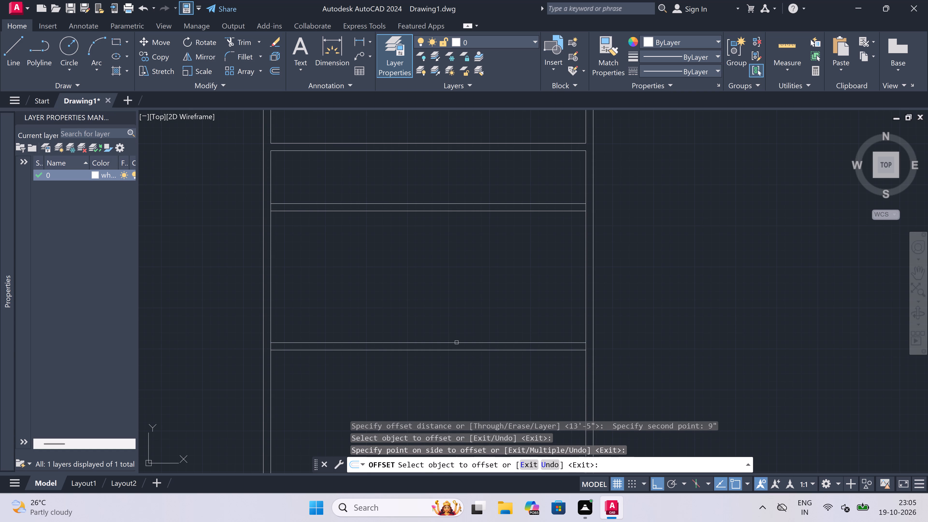
key("Escape")
Draw a line from the right wall's inner line 12' left along the fifth wall's upper line, and up to the fourth wall's upper line.
scroll(457, 341, "down", 1)
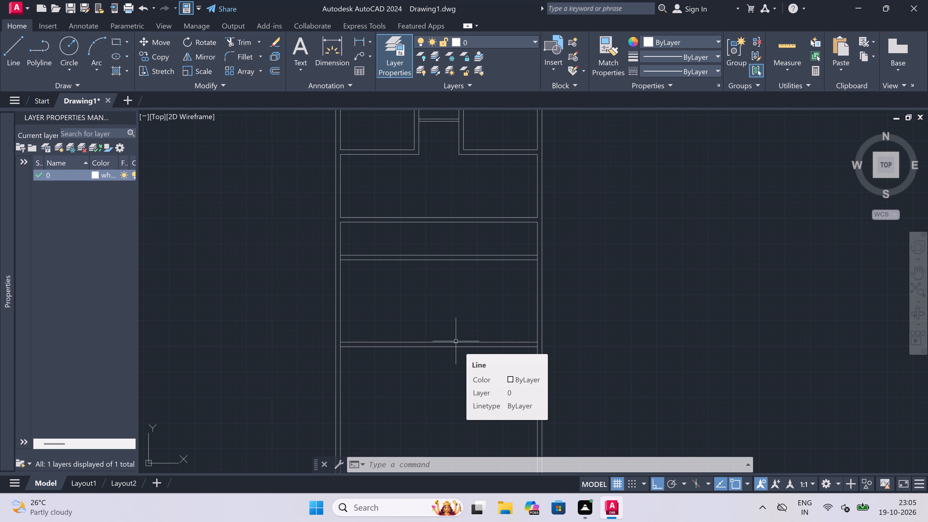
scroll(456, 341, "up", 2)
scroll(456, 341, "down", 3)
scroll(495, 312, "up", 2)
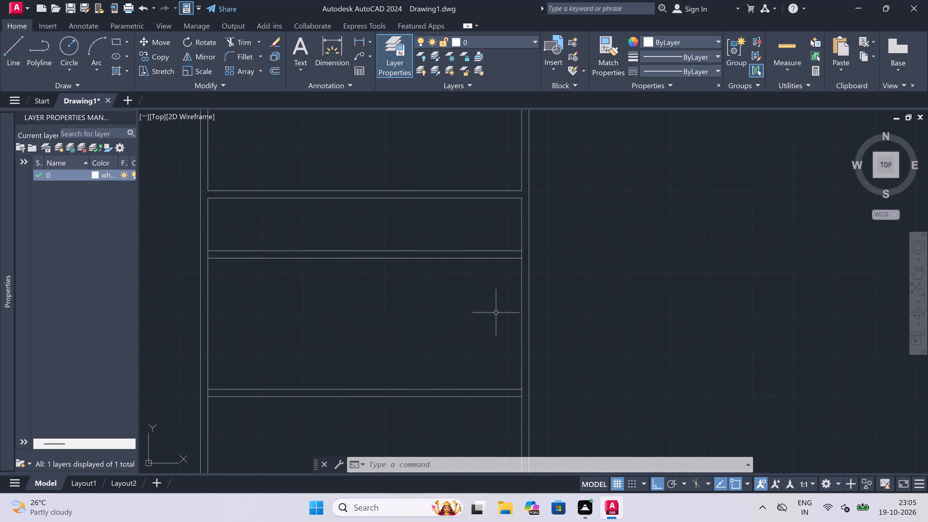
key("l")
key("space")
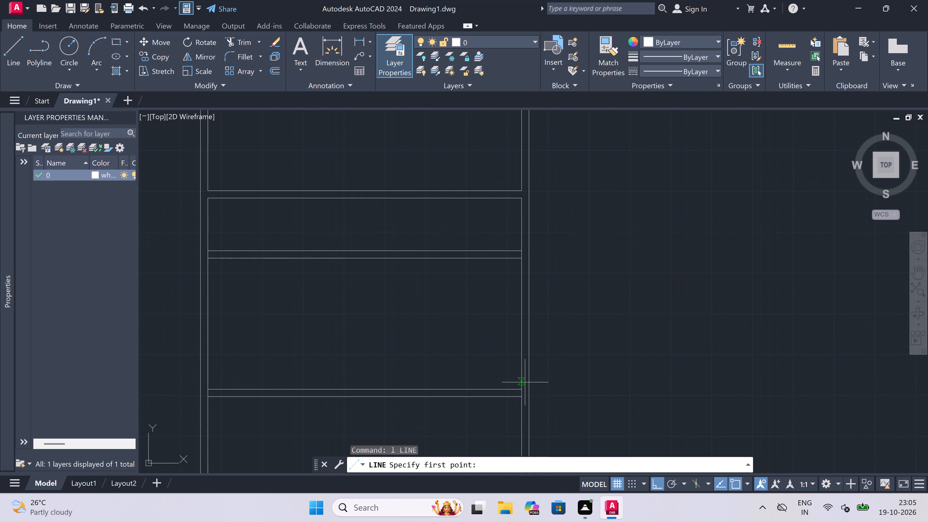
left_click(522, 388)
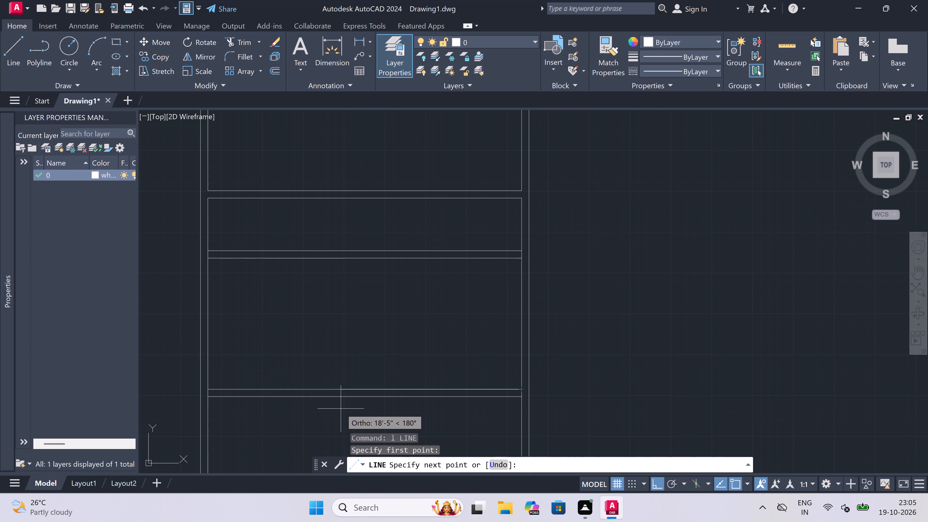
type("12'")
key("space")
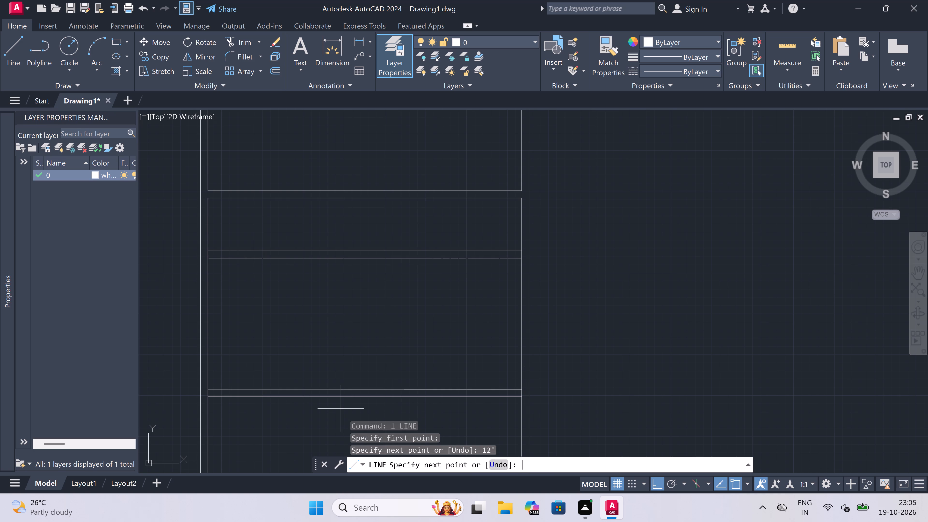
left_click(404, 250)
Continue the line left by two 4.5" segments and down to the fifth wall's lower line, forming a vertical 9" wall.
type("4.5\"")
key("space")
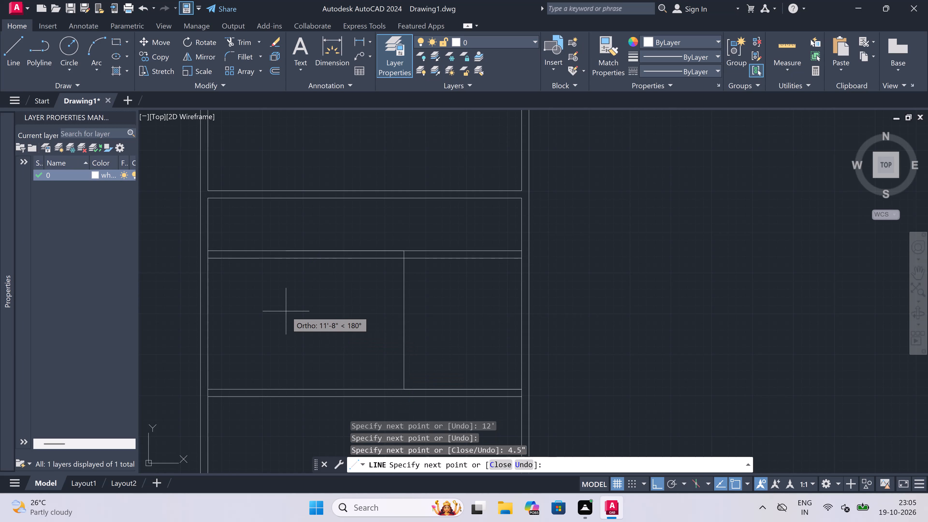
type("4.5\"")
key("space")
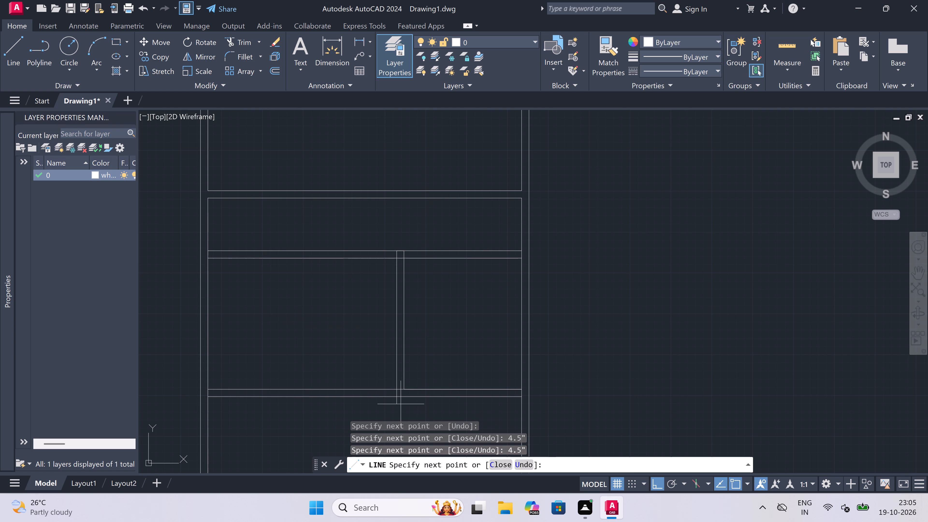
left_click(399, 398)
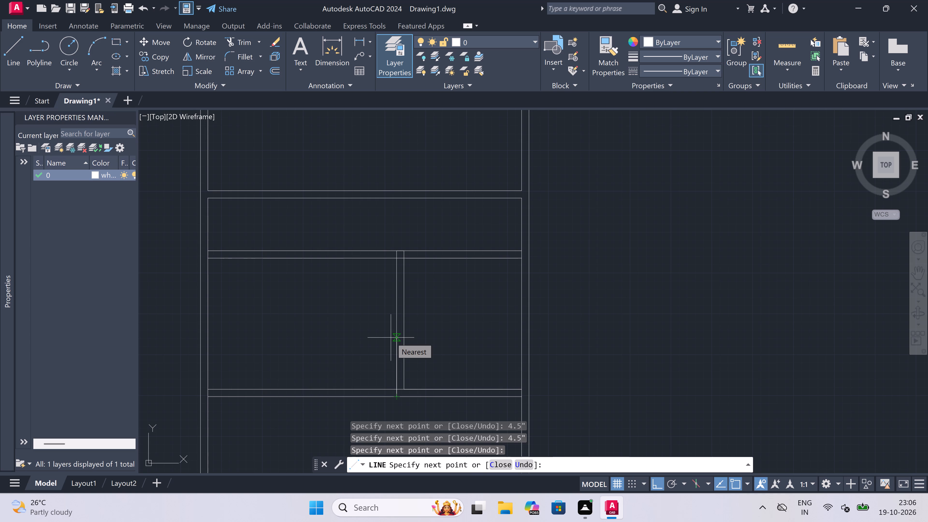
Continue the line 4' up the vertical wall's left face, 4'1.5" left, and up to the fourth wall's upper line.
type("4;")
key("BackSpace")
type("'")
key("space")
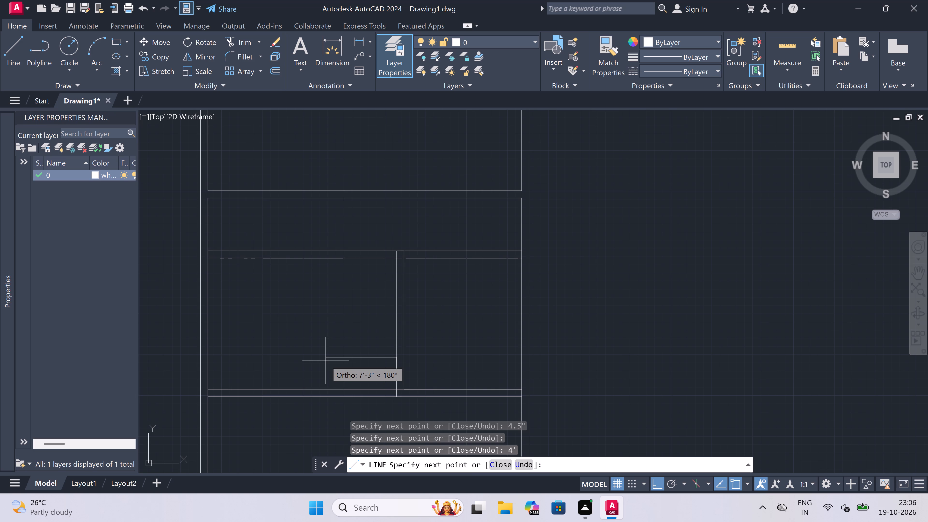
type("4'")
type("1.")
type("5\"")
key("space")
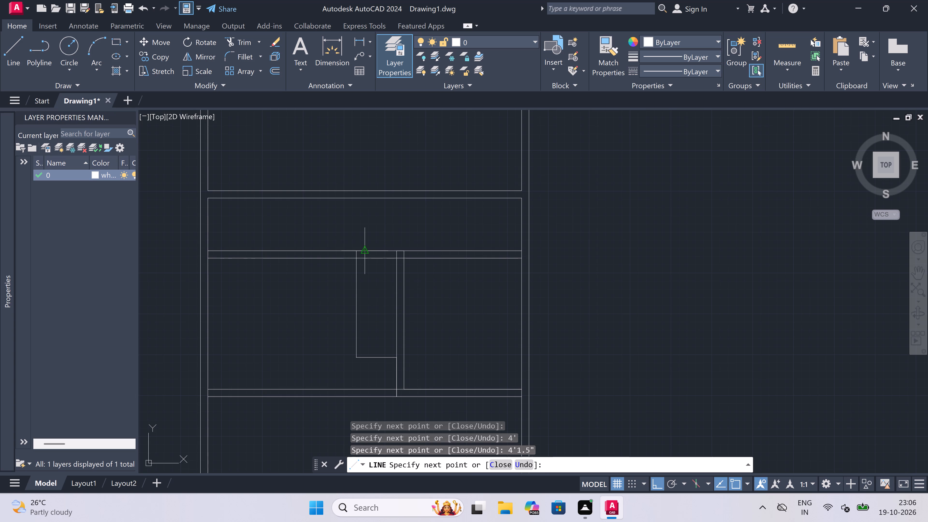
left_click(353, 251)
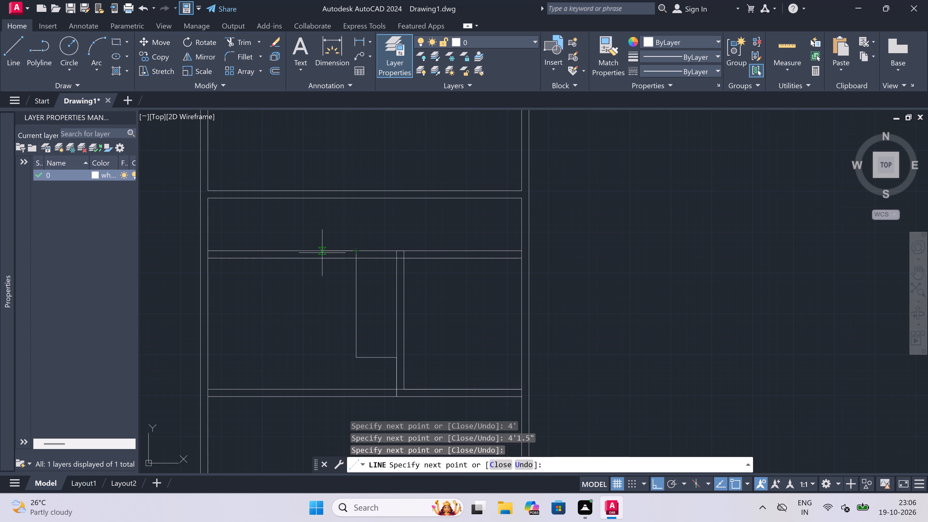
Continue the line 4.5" left and down level with the short horizontal line, forming a 4.5" vertical partition.
type("4.5")
type("\"")
key("space")
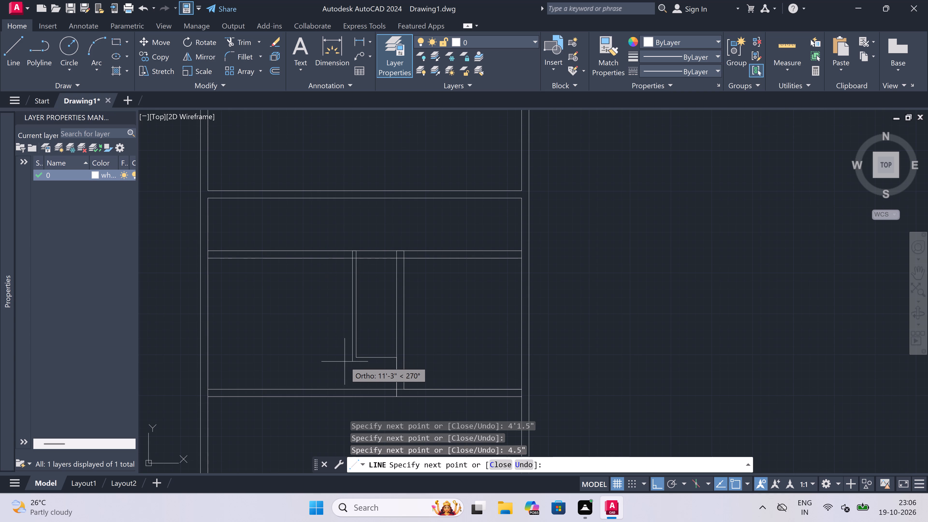
scroll(346, 360, "up", 3)
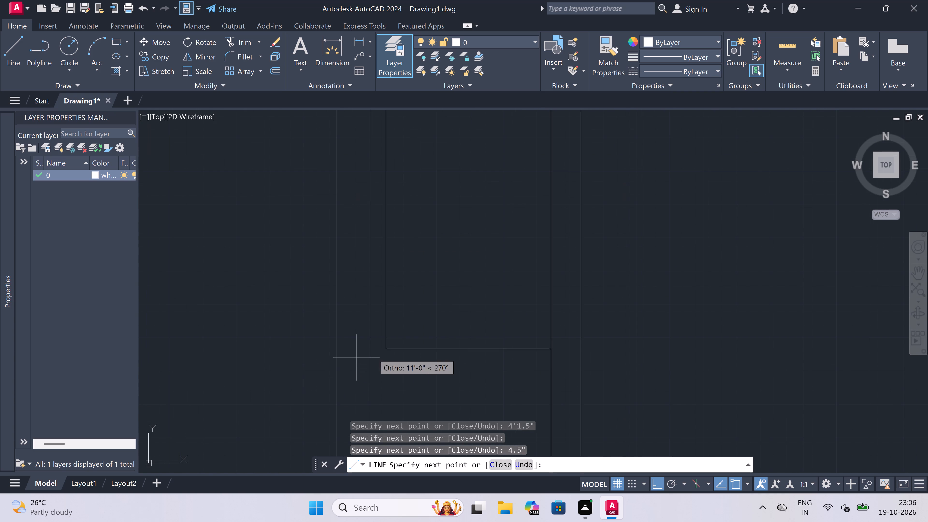
left_click(371, 350)
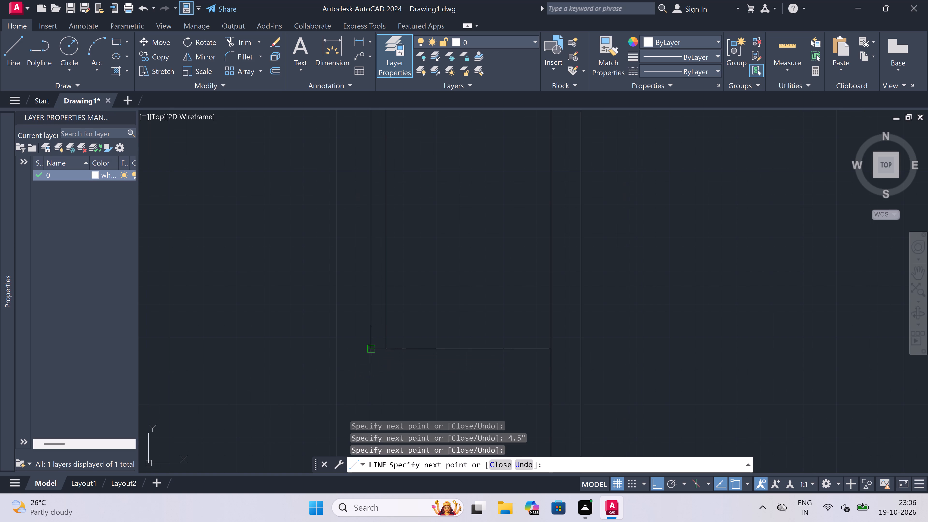
Continue the line 7'6" left from the lower end of the 4.5" vertical partition.
scroll(372, 350, "down", 2)
scroll(311, 351, "up", 1)
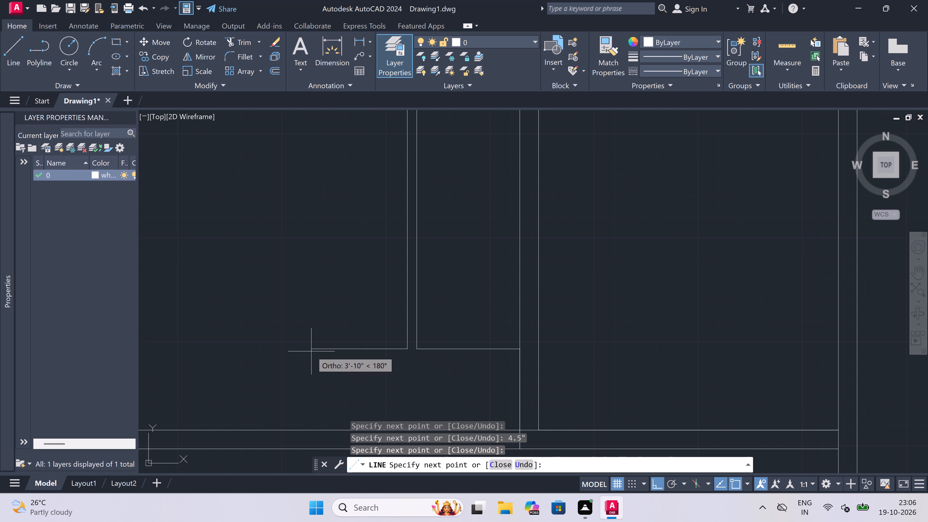
type("7'")
key("shift+quotedbl")
key("space")
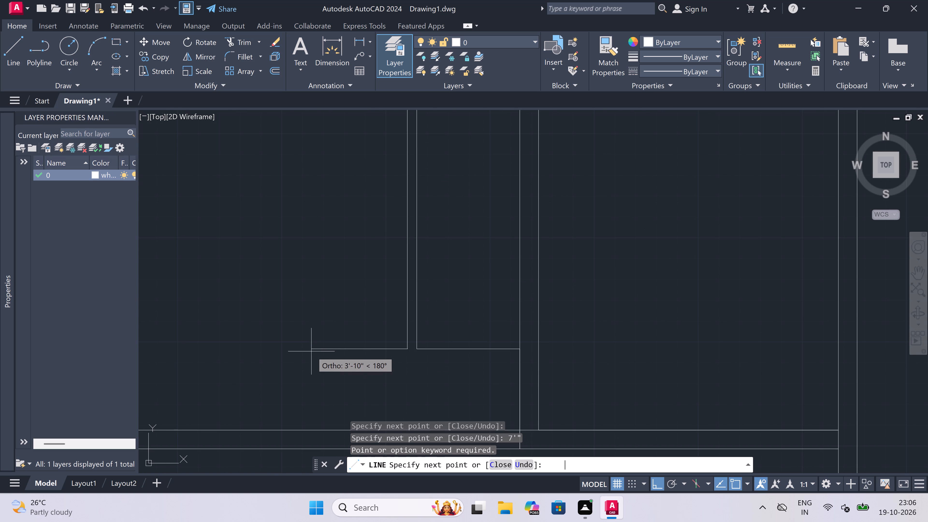
scroll(311, 351, "down", 3)
scroll(306, 319, "up", 1)
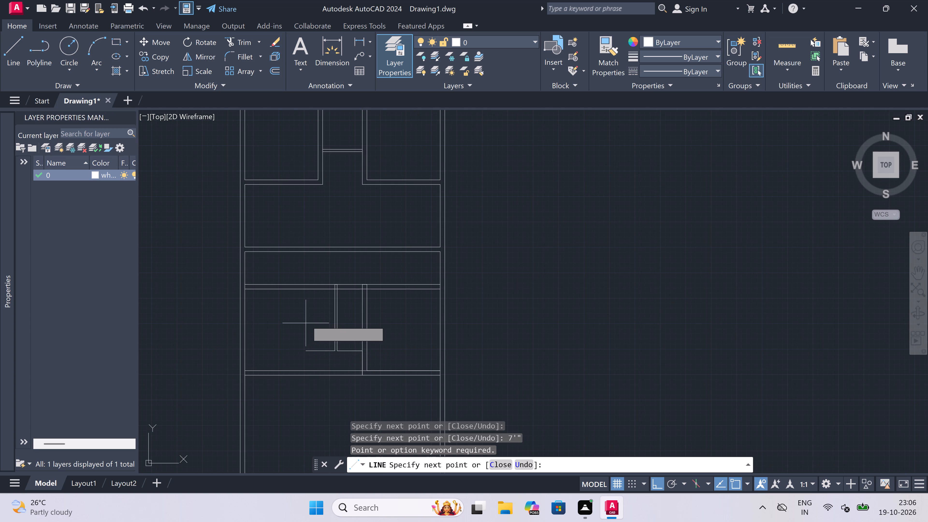
scroll(306, 319, "up", 1)
scroll(304, 304, "down", 3)
scroll(288, 326, "up", 2)
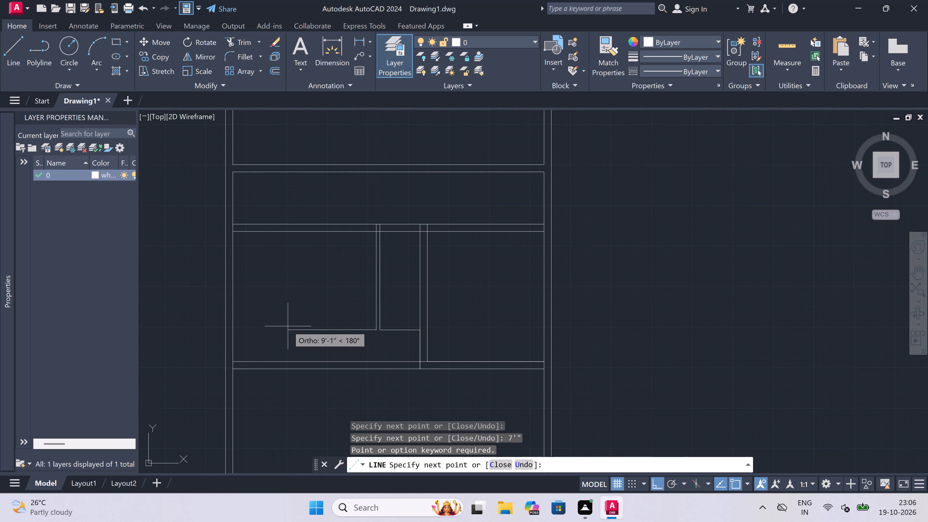
scroll(288, 326, "up", 1)
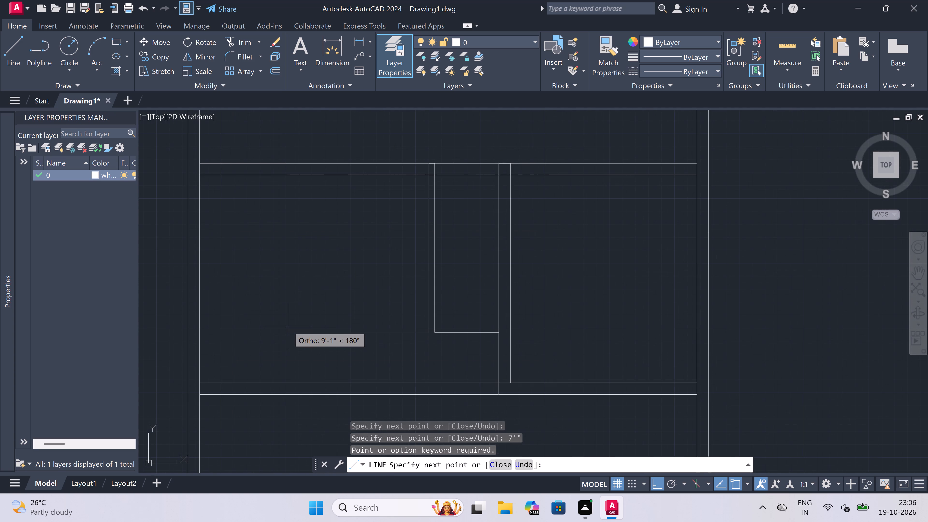
type("7'")
key("6")
type("\"")
key("space")
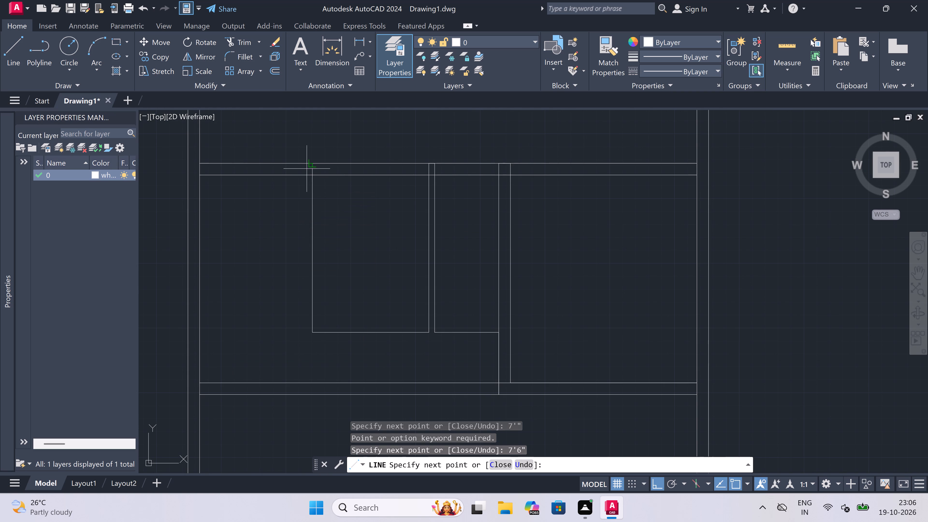
Continue the line straight up to the fourth wall's upper line.
scroll(307, 169, "down", 7)
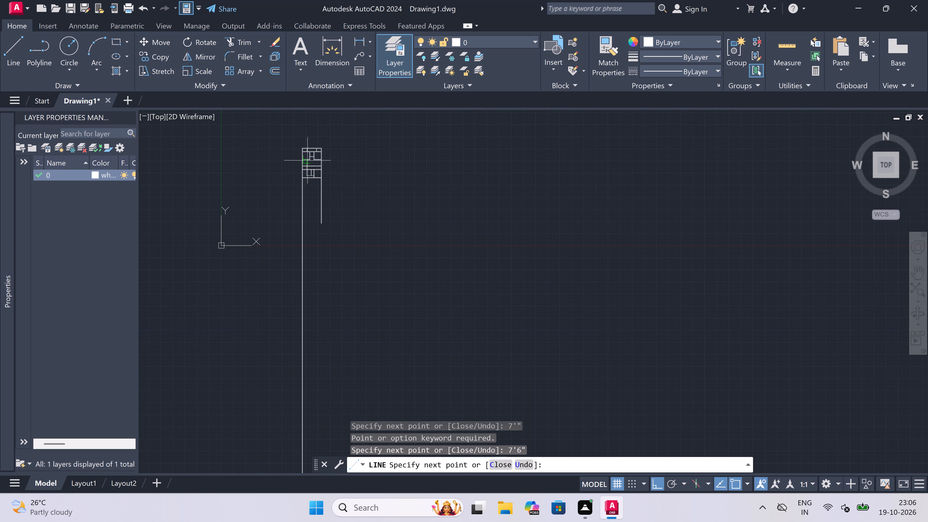
scroll(308, 138, "up", 4)
scroll(296, 180, "down", 2)
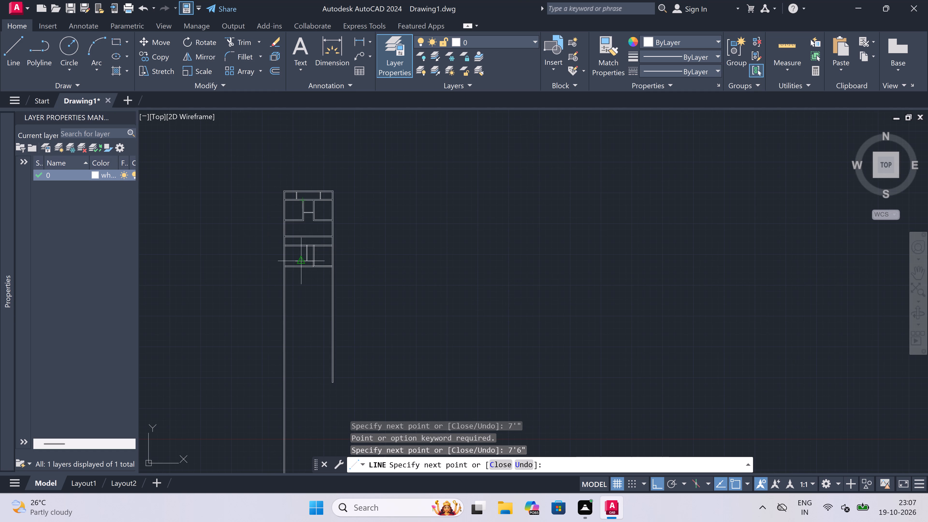
scroll(296, 238, "up", 3)
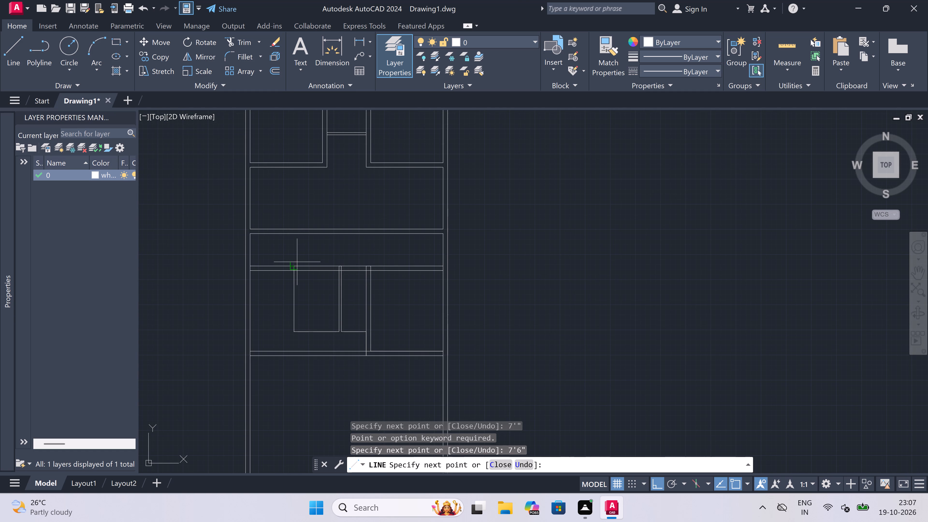
scroll(297, 269, "up", 1)
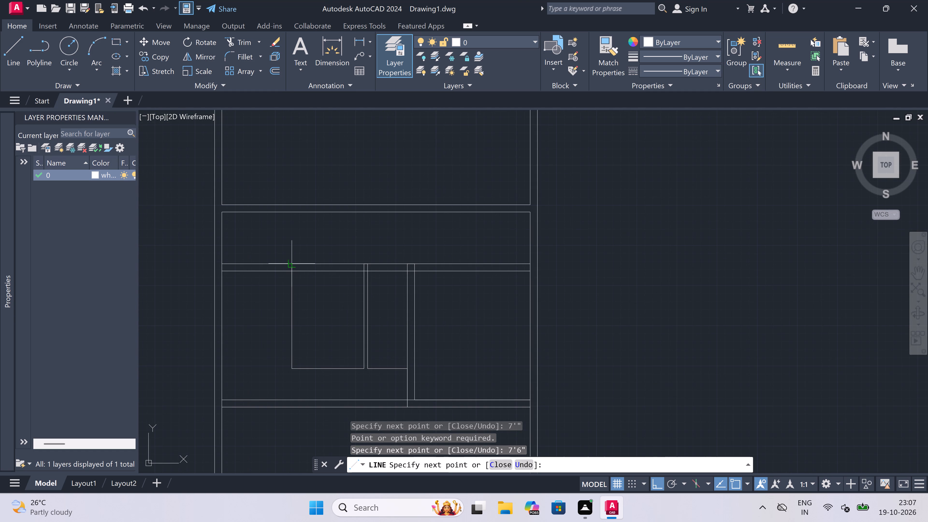
triple_click(294, 263)
Continue the line 9" right and down to the 7'6" horizontal line, forming a second vertical 9" wall.
scroll(294, 263, "up", 1)
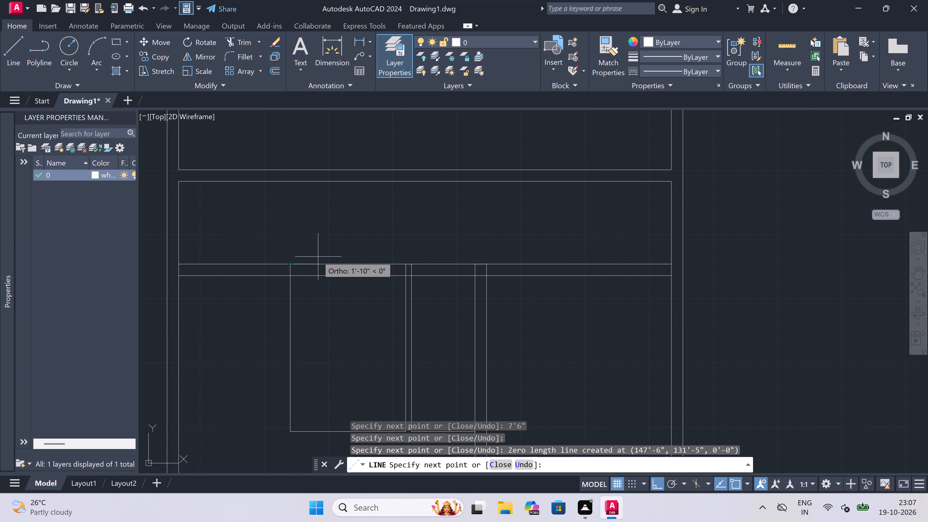
key("9")
key("shift+quotedbl")
key("space")
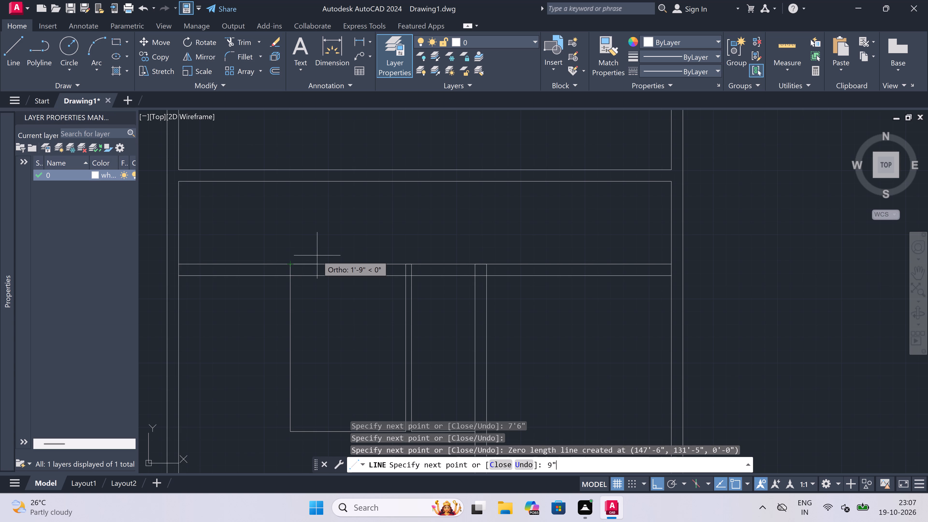
scroll(317, 255, "down", 1)
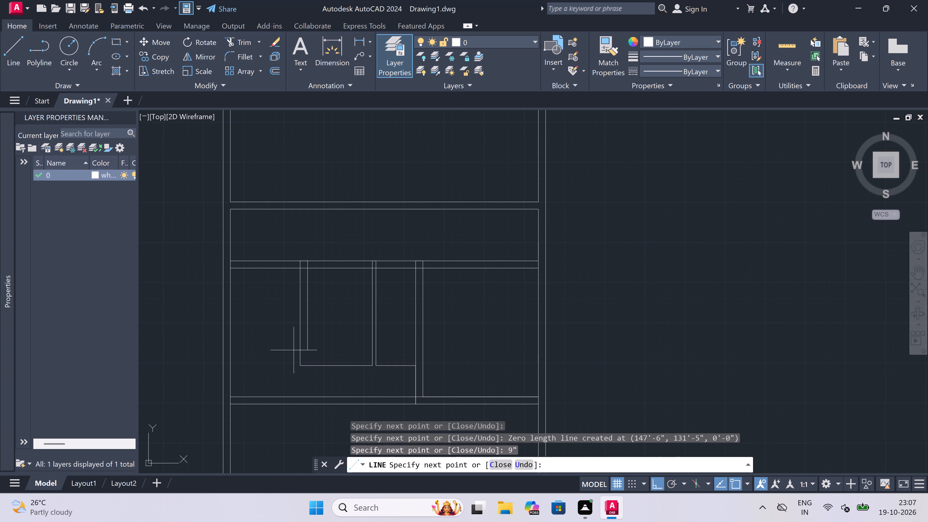
scroll(311, 370, "up", 2)
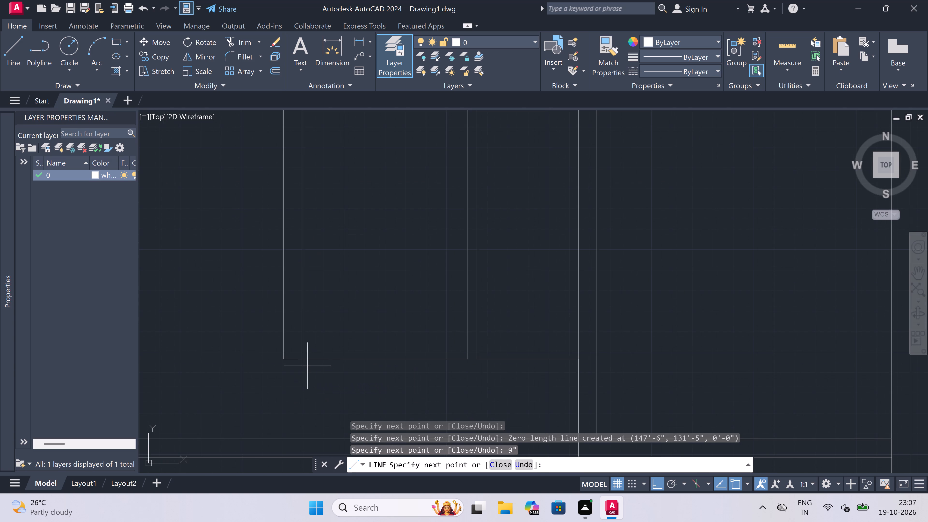
left_click(303, 358)
Continue the line 9" down and right to the first vertical 9" wall's left face, and end it there.
type("9\"")
key("space")
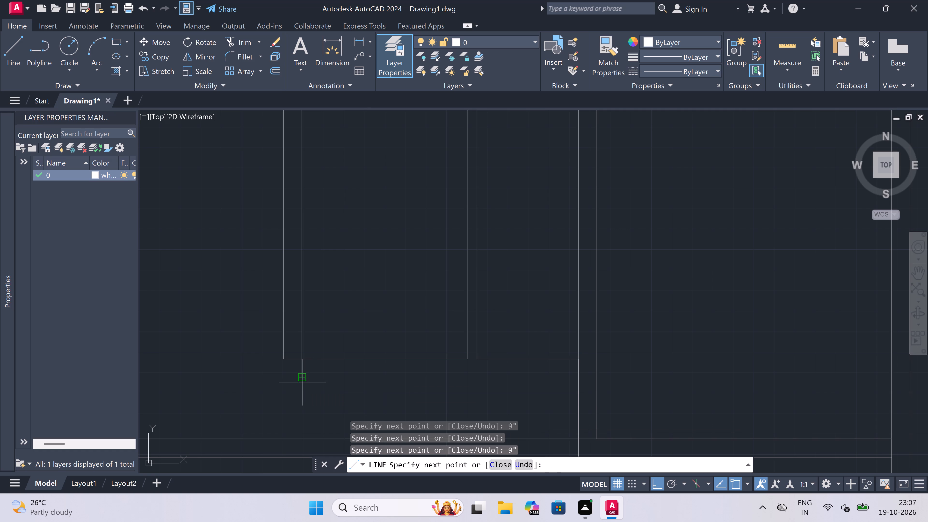
double_click(577, 374)
key("Escape")
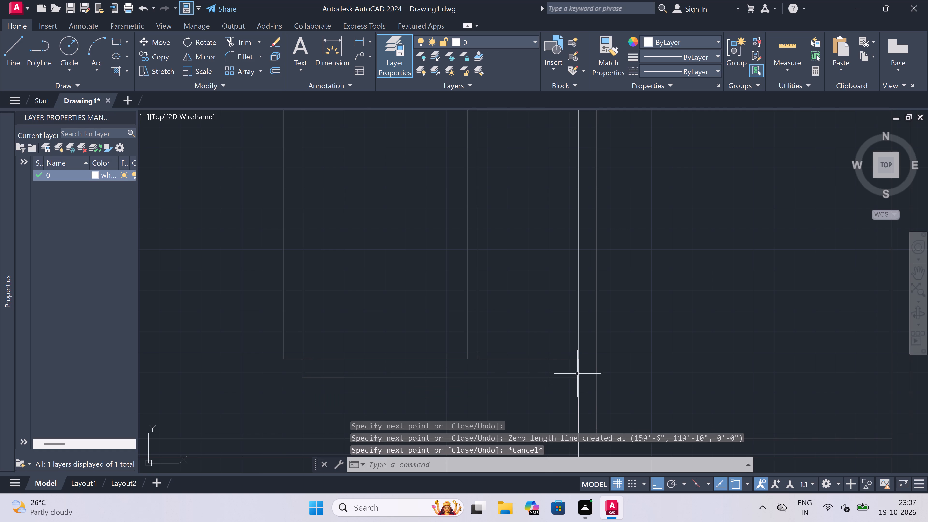
Fillet the new lower horizontal line with the second vertical wall's outer left line to close the outside corner.
type("f")
key("space")
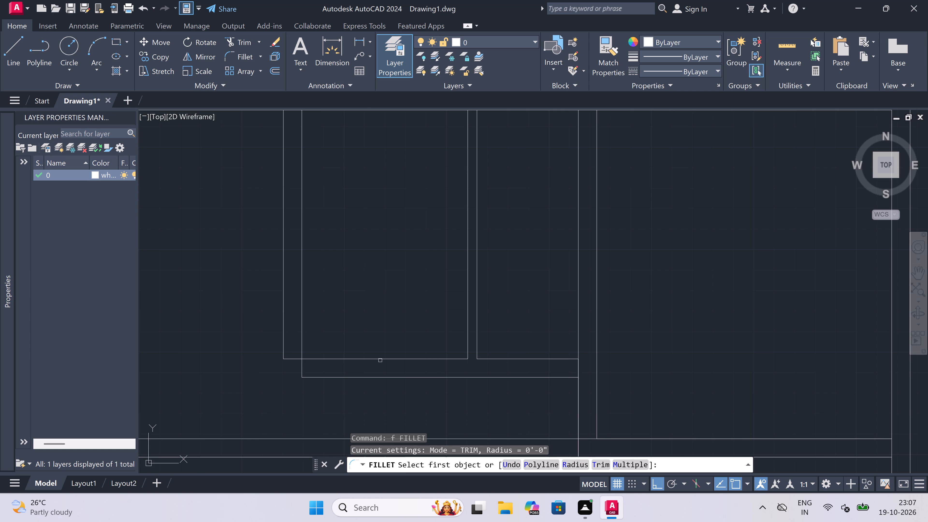
left_click(345, 375)
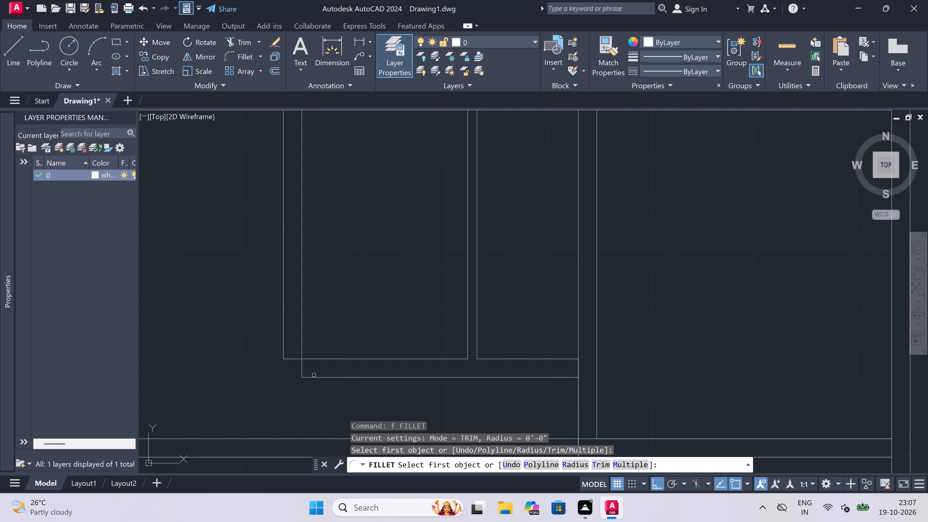
left_click(309, 374)
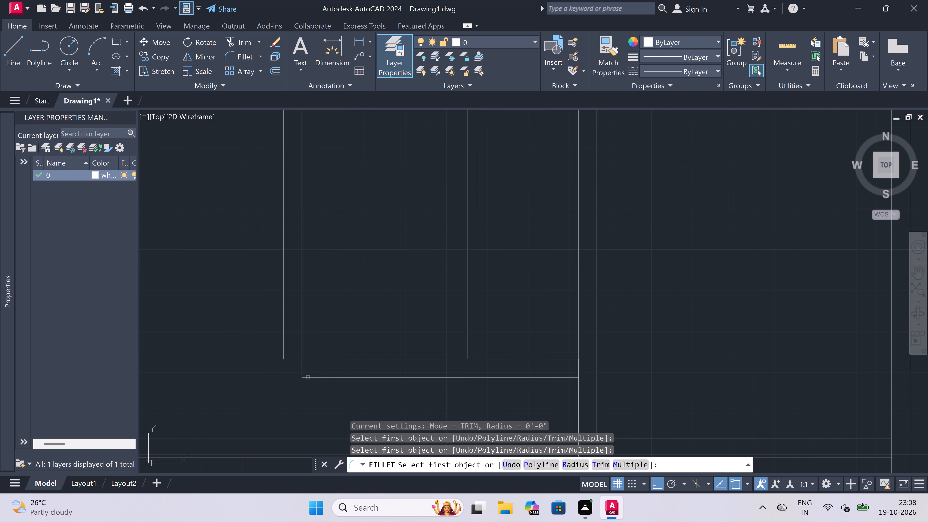
left_click(308, 377)
left_click(282, 325)
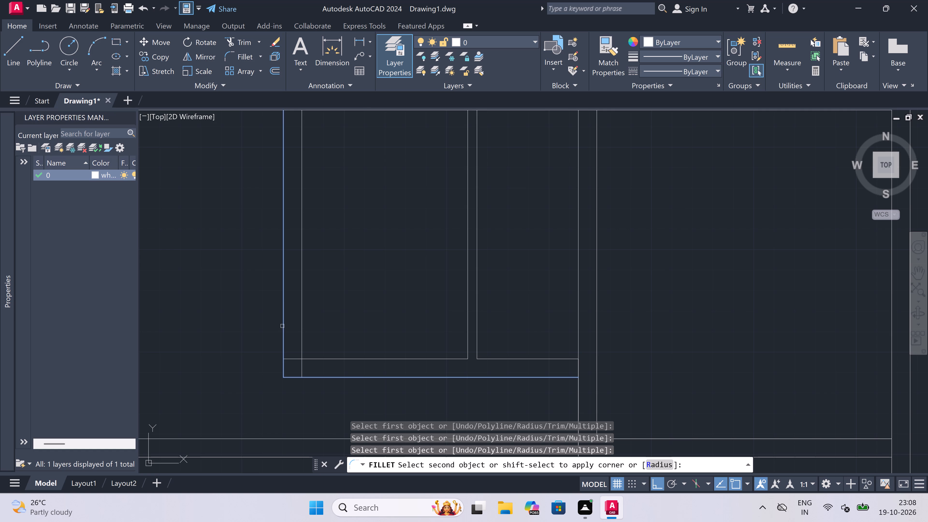
key("Escape")
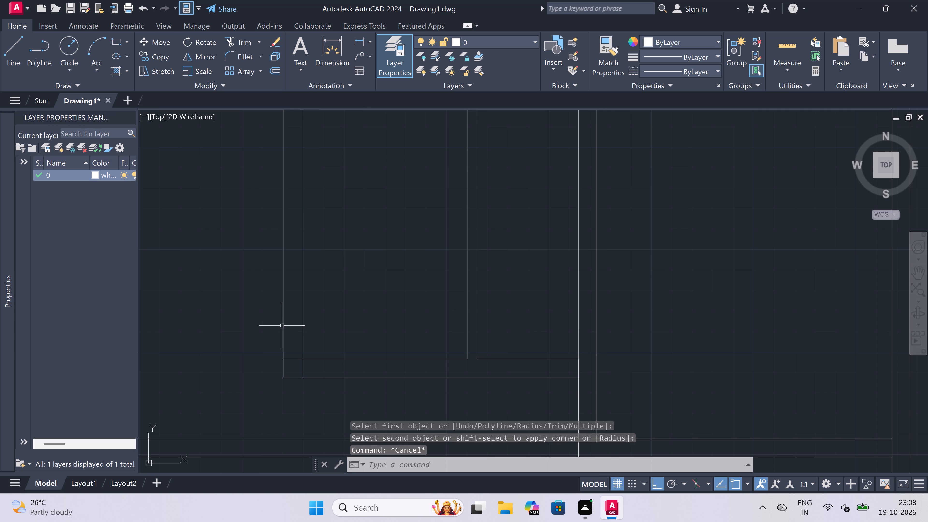
Trim the two overlapping line stubs inside the lower-left corner where the second vertical wall meets the 9" horizontal wall.
type("tr")
key("space")
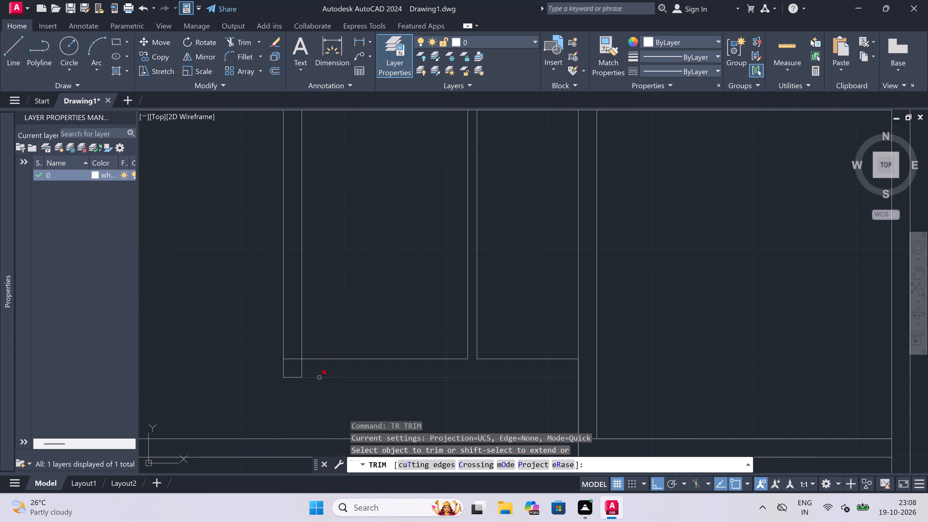
scroll(310, 371, "up", 2)
left_click(299, 362)
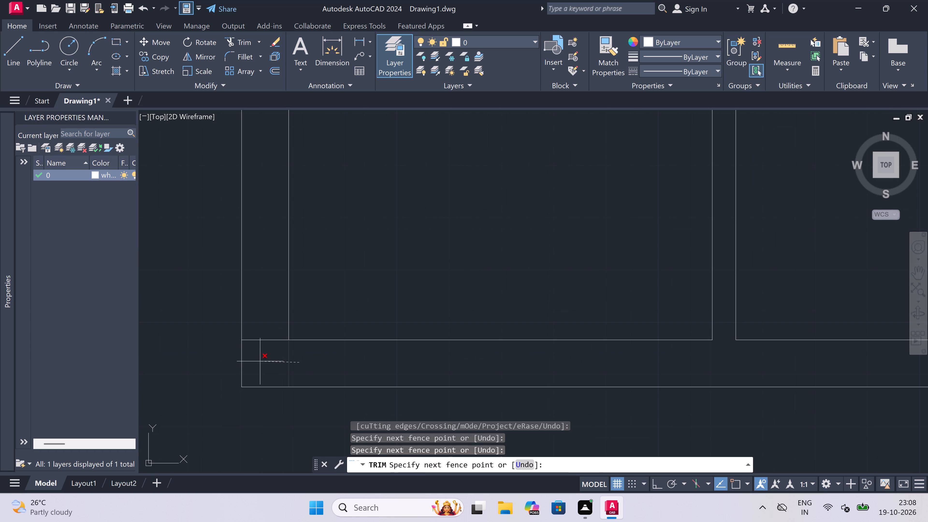
left_click(252, 360)
left_click(252, 357)
left_click(268, 314)
scroll(482, 297, "down", 4)
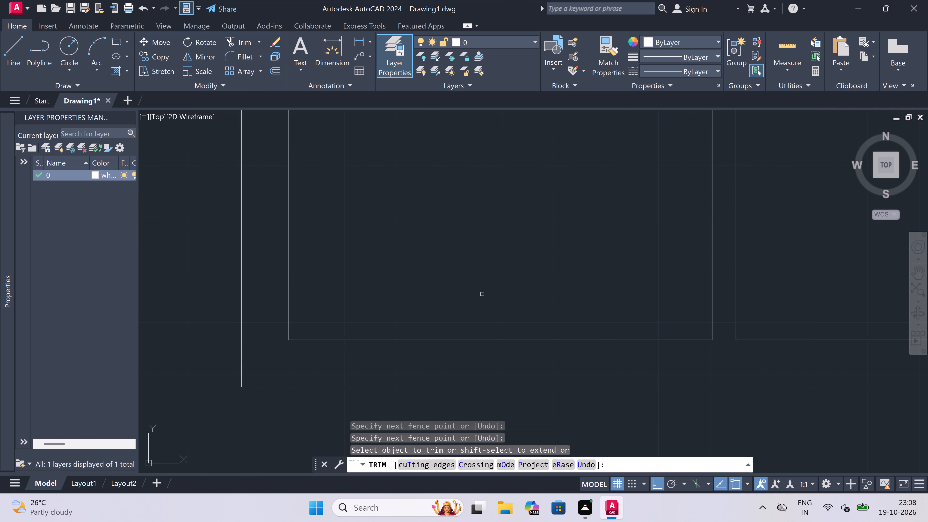
scroll(480, 302, "down", 3)
scroll(465, 269, "up", 1)
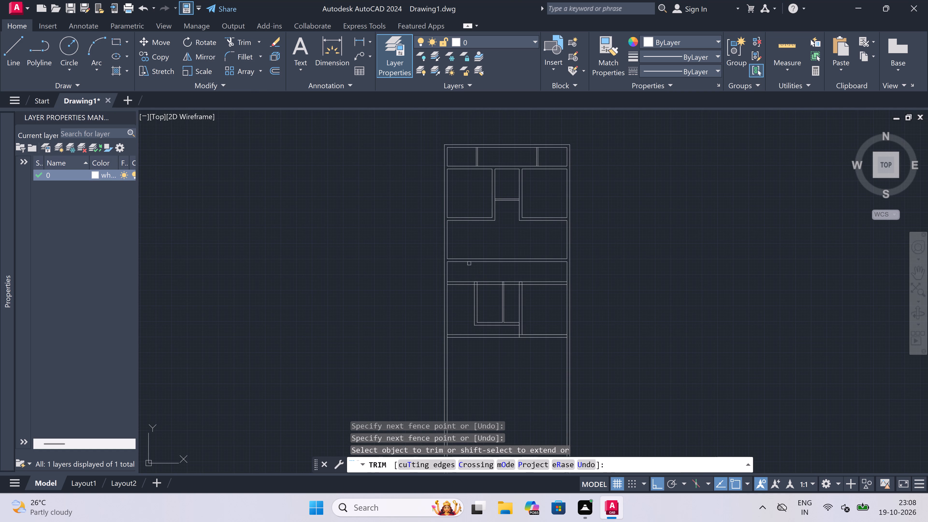
scroll(471, 240, "up", 2)
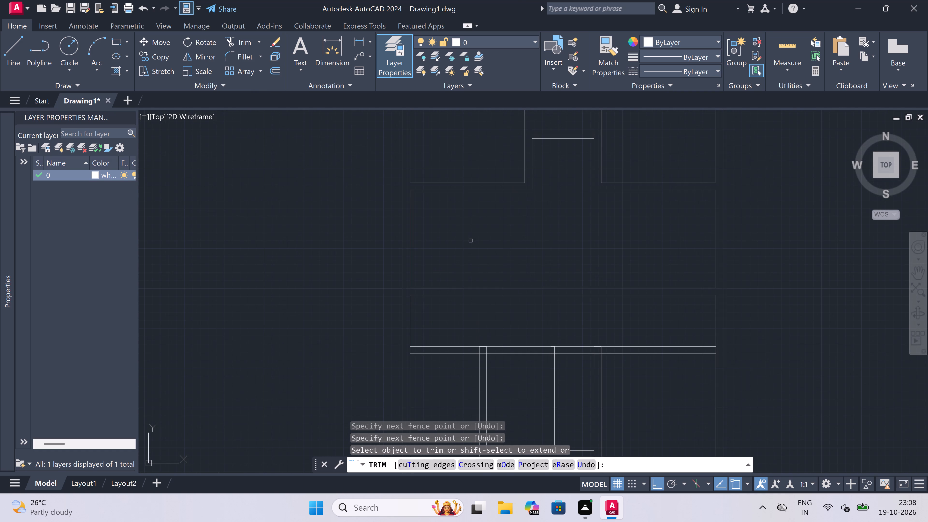
key("Escape")
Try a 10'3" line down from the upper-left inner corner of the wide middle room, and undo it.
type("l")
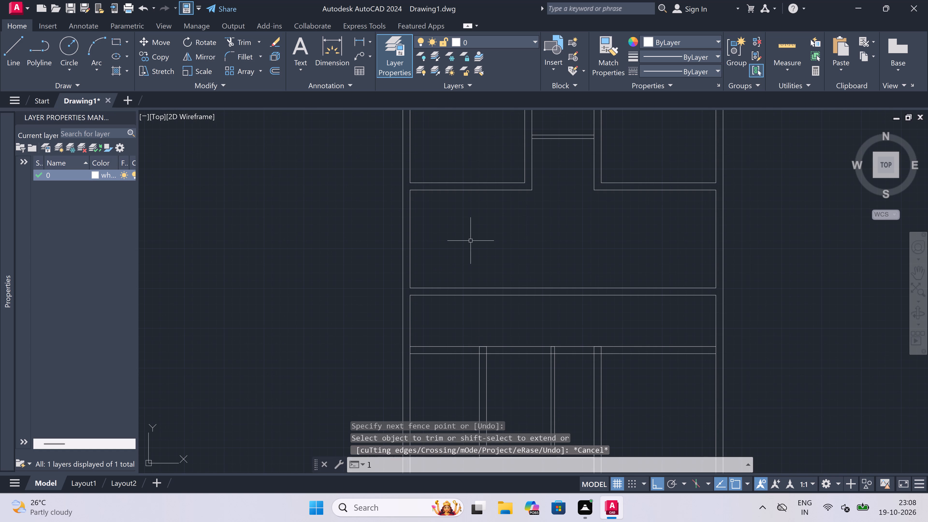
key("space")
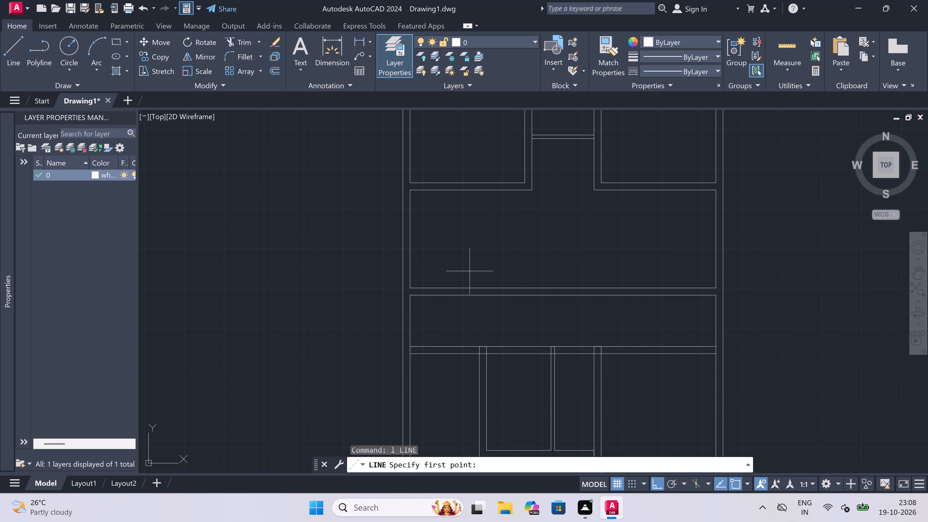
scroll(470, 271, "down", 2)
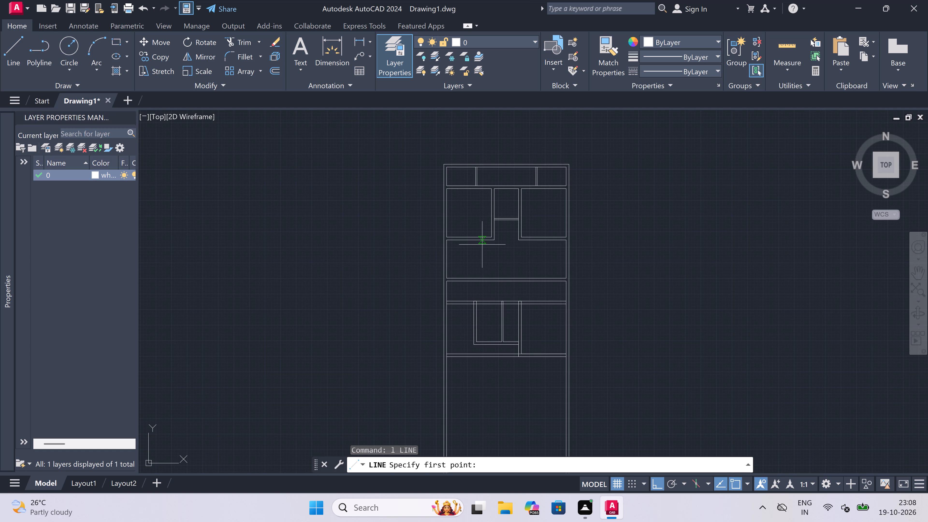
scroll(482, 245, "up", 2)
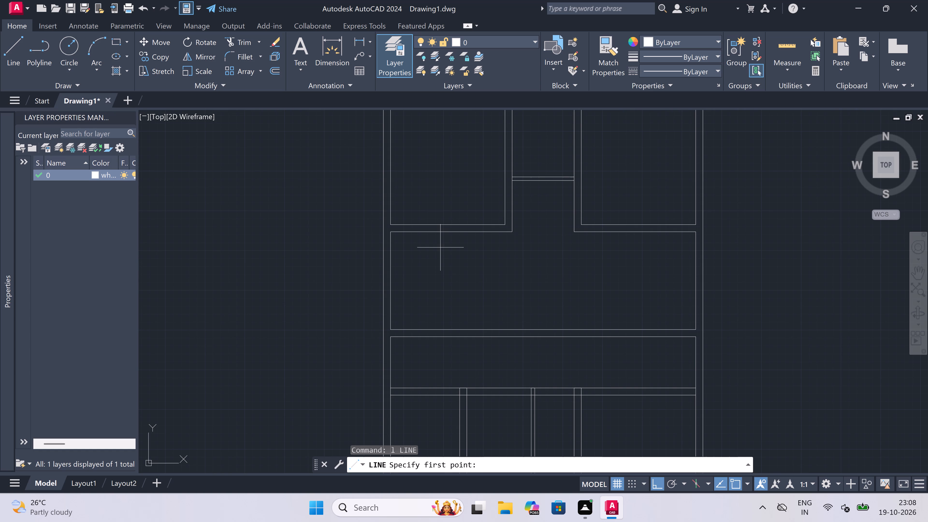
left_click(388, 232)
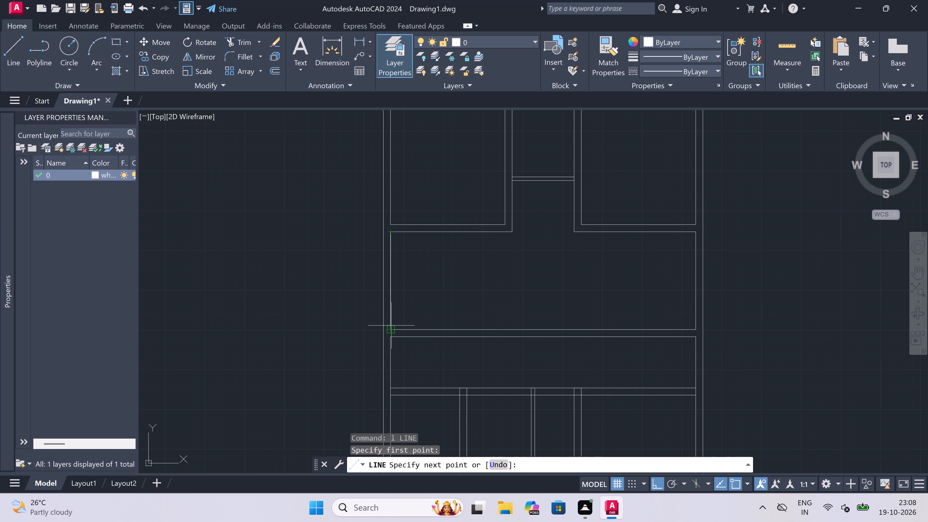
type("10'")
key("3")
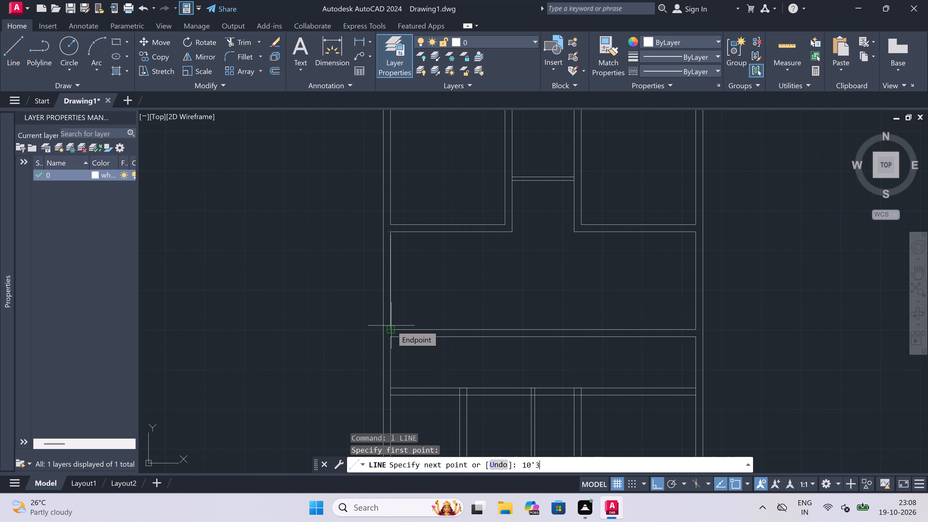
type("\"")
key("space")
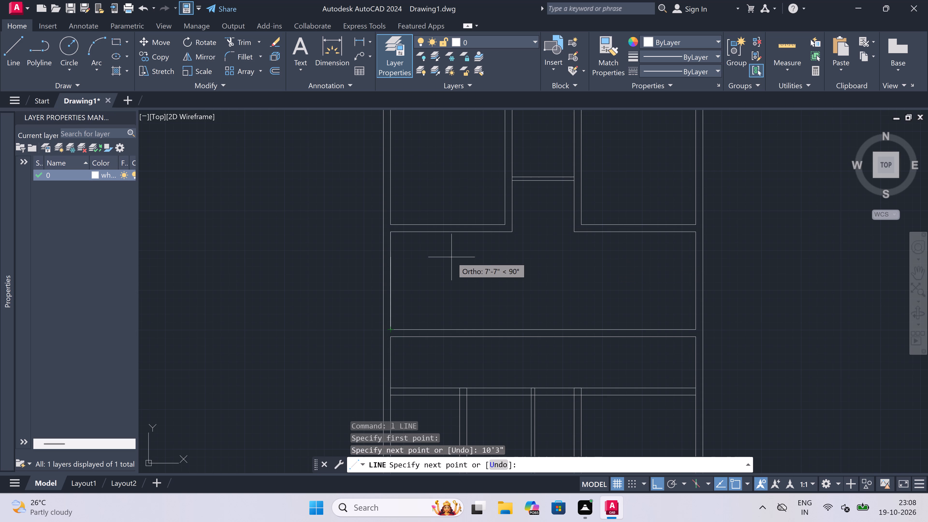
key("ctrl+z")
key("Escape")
Draw a line from the middle room's upper-left inner corner 9'4.5" right and down to the room's bottom line.
type("l")
key("space")
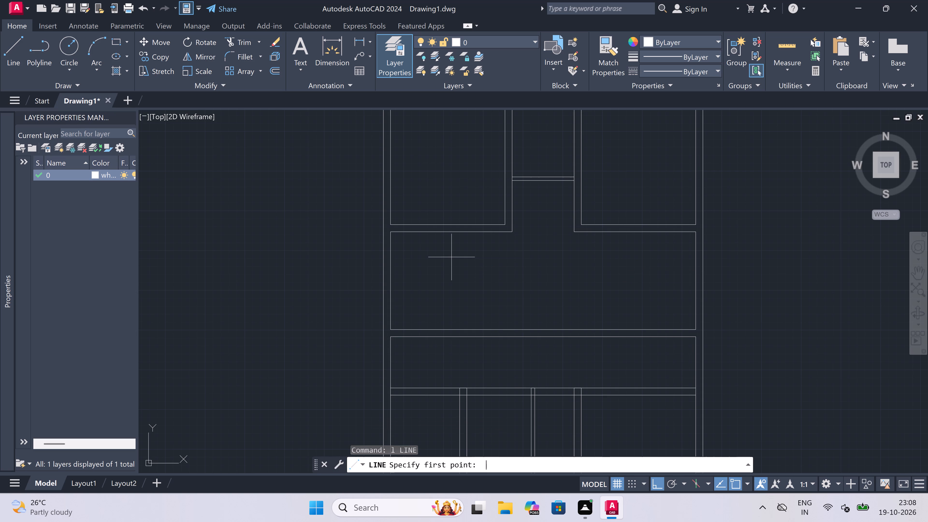
scroll(433, 224, "up", 1)
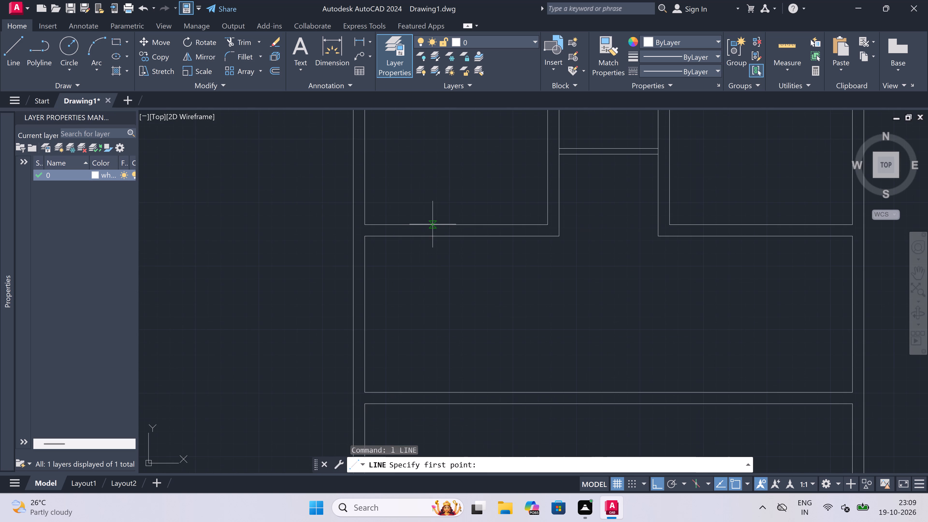
left_click(362, 237)
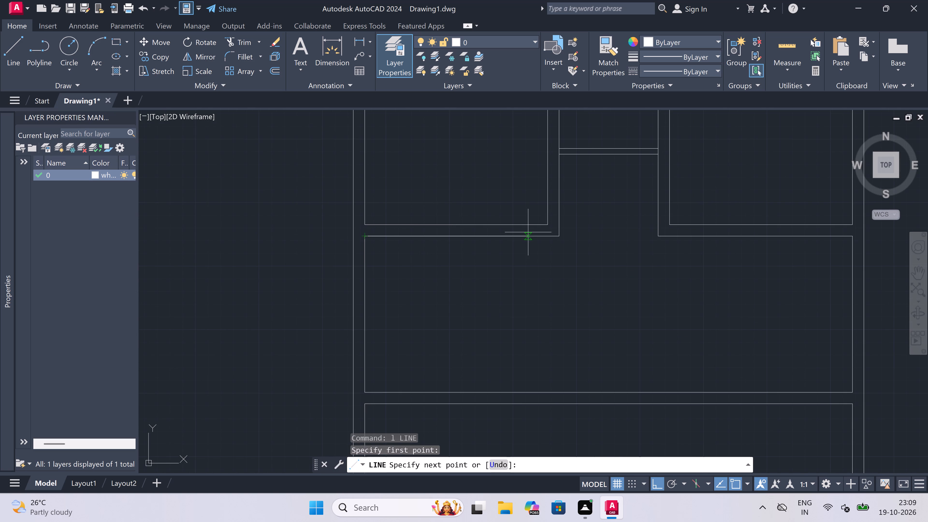
key("9")
key("apostrophe")
key("4")
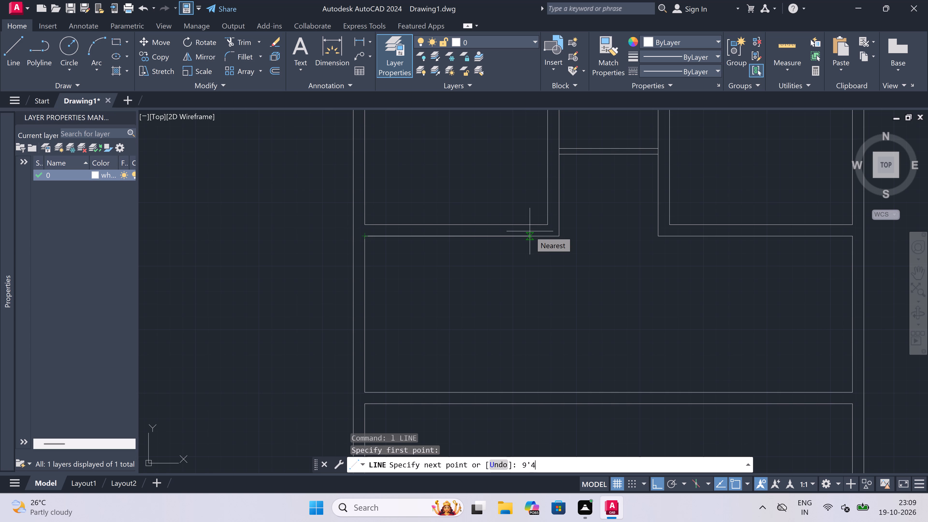
key("period")
key("5")
type("\"")
key("space")
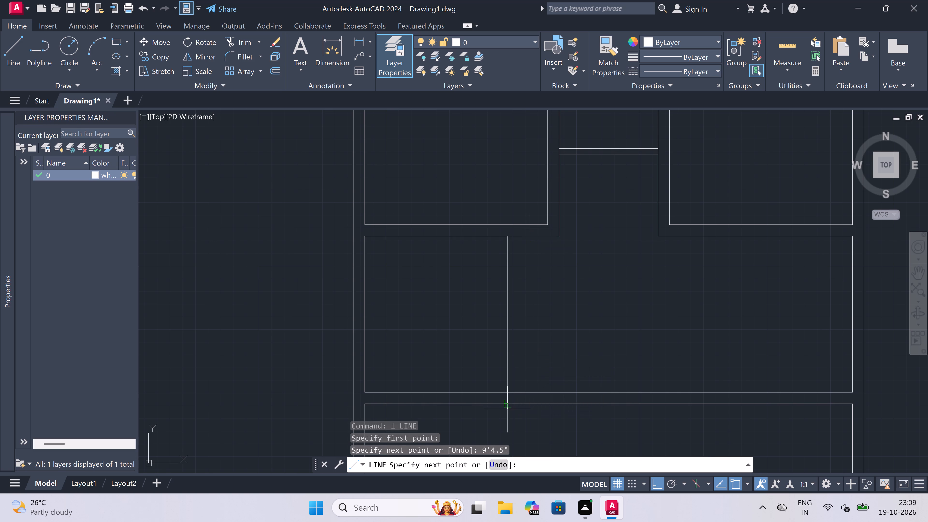
left_click(507, 390)
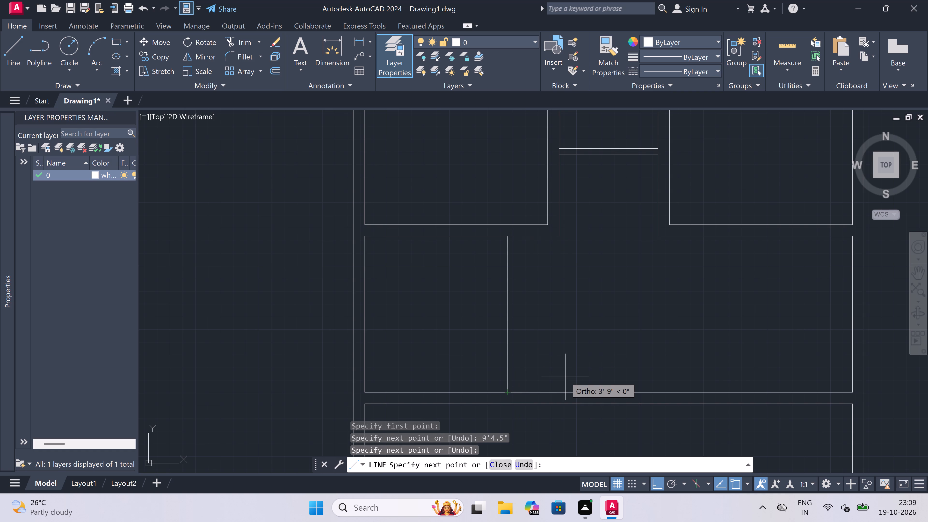
Continue the line 4.5" right and up to the room's top line to complete the 4.5" partition, and end it.
type("4.5")
type("\"")
key("space")
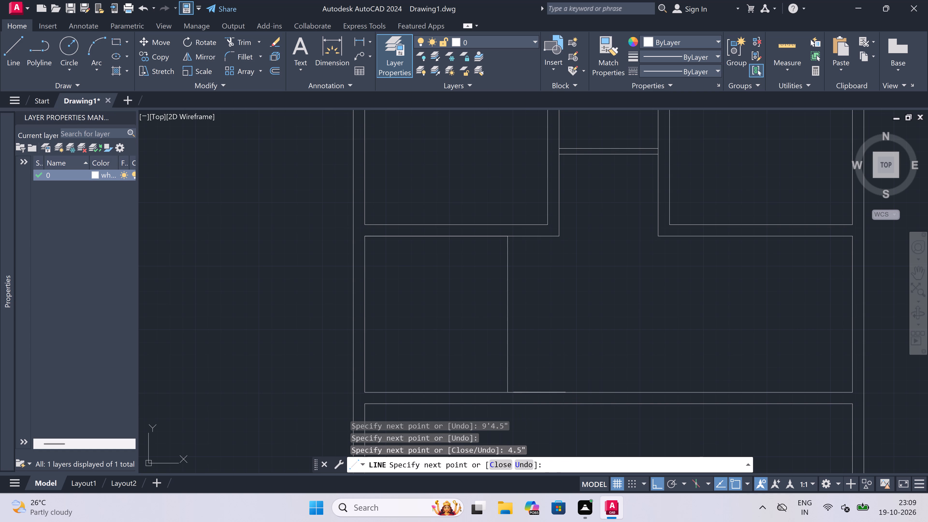
left_click(513, 235)
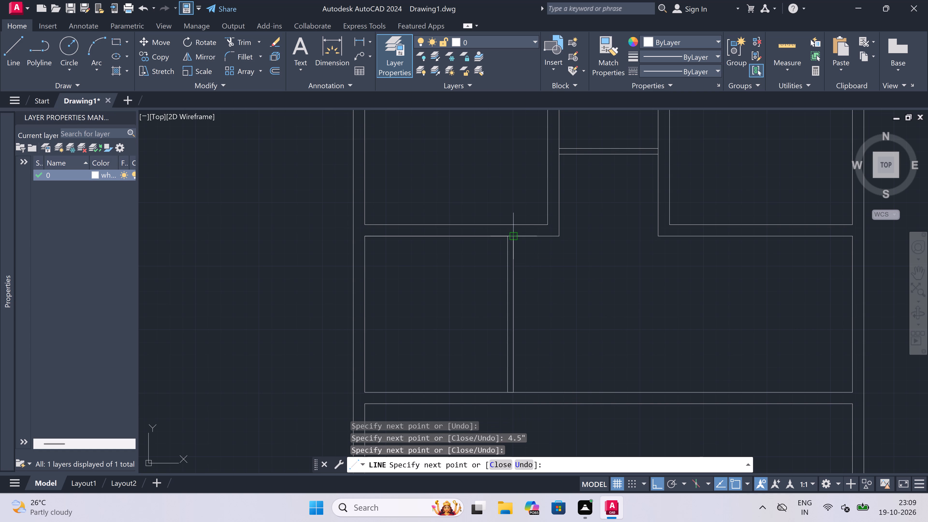
key("Escape")
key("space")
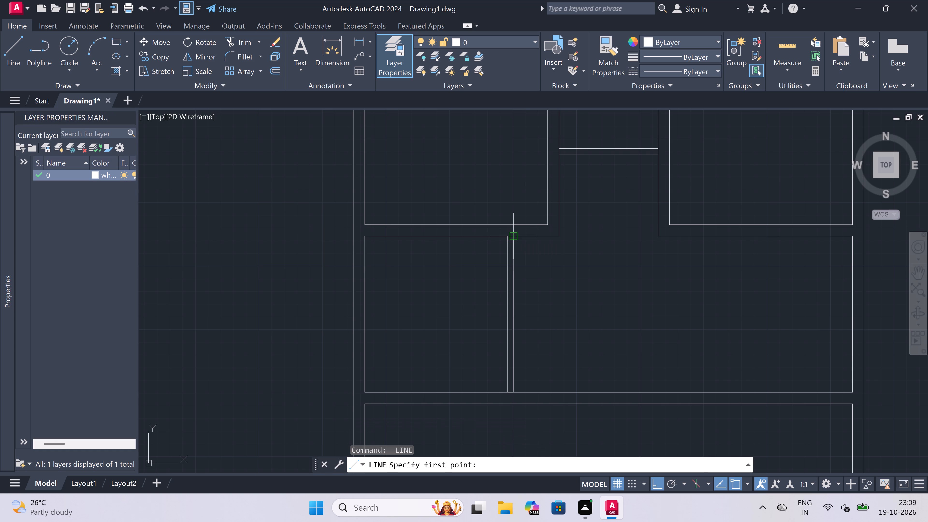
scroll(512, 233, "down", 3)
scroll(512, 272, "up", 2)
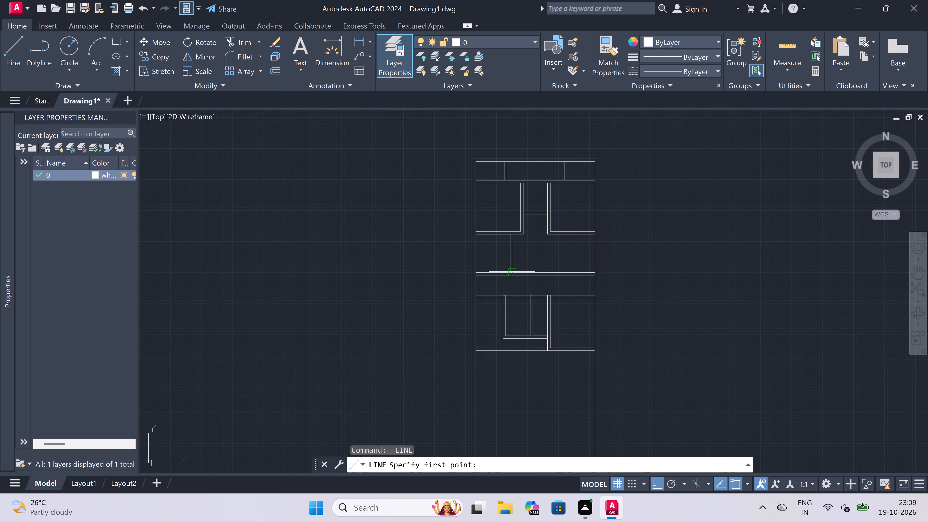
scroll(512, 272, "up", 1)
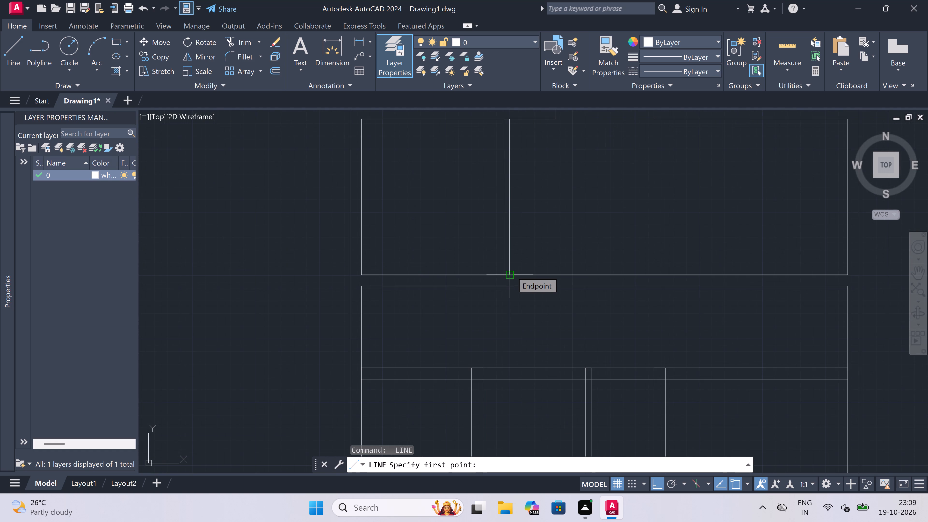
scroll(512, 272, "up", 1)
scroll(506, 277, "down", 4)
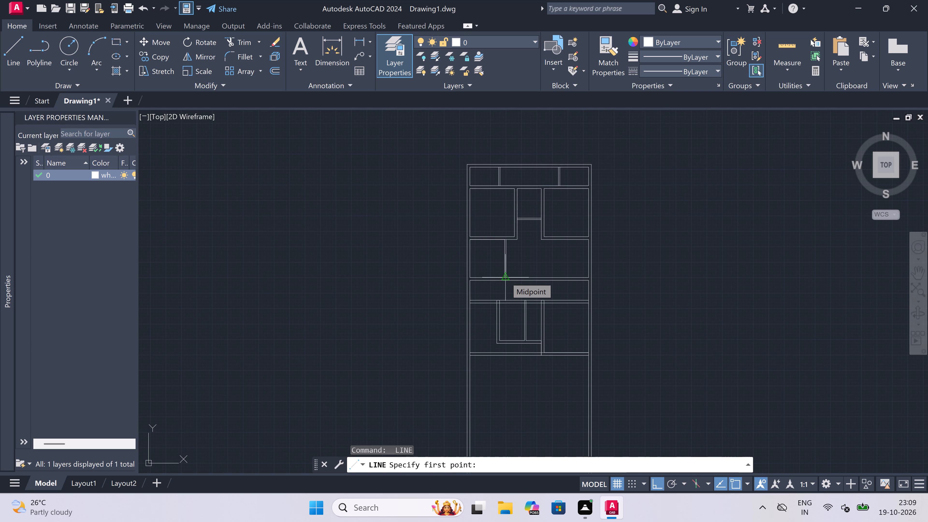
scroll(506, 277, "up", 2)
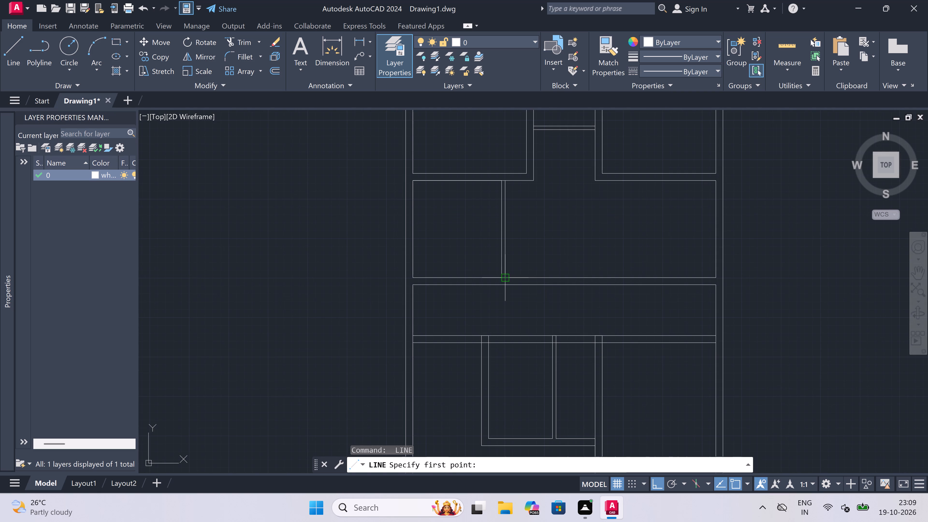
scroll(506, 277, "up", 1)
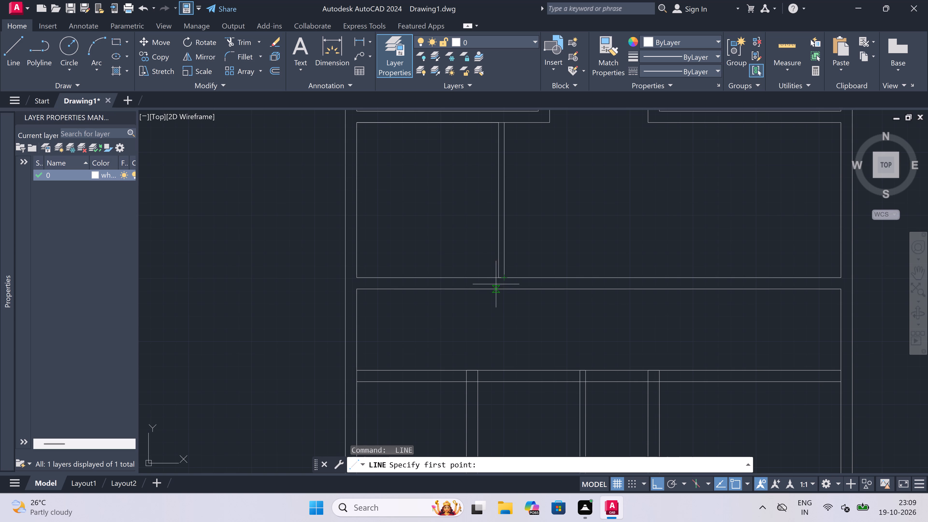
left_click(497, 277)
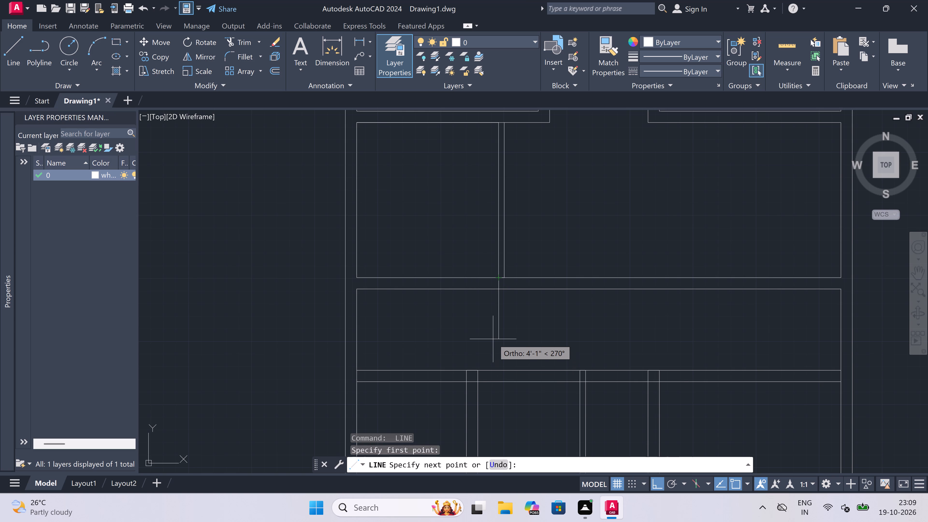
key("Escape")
Draw a line from the lower end of the middle room's partition's right face straight down to the small rooms' outer bottom wall line.
scroll(492, 341, "down", 1)
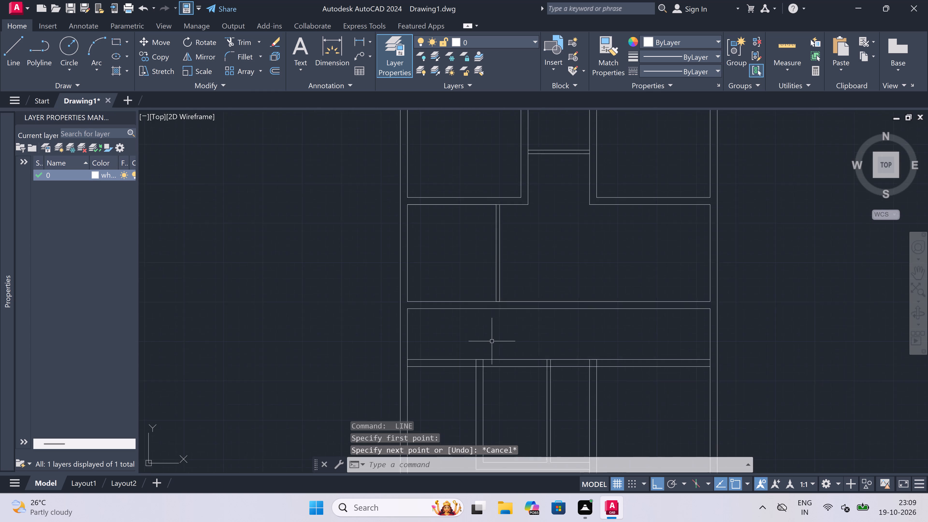
scroll(492, 341, "down", 3)
scroll(492, 341, "up", 1)
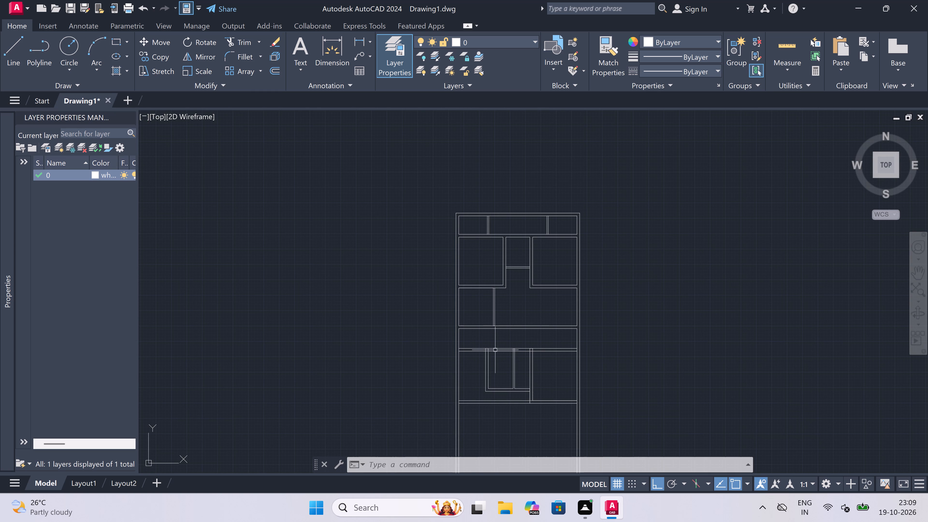
scroll(495, 350, "down", 1)
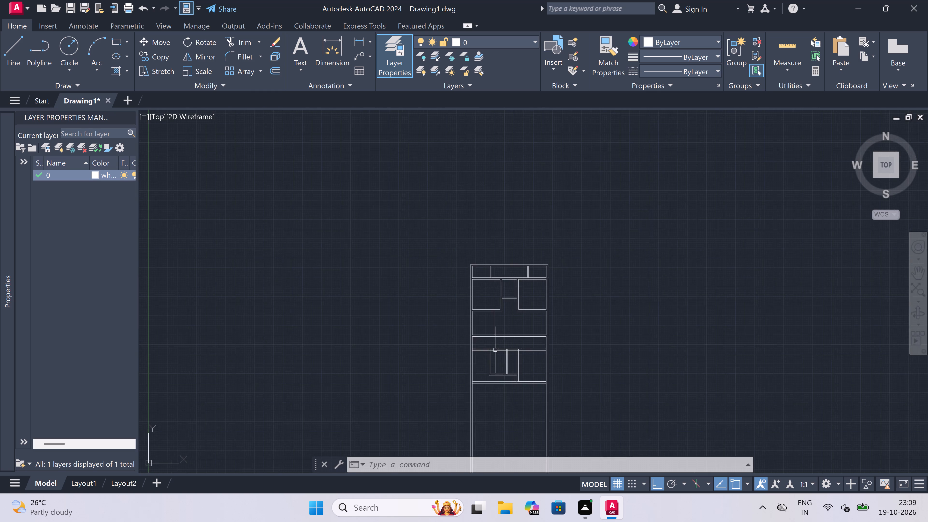
scroll(495, 350, "down", 1)
scroll(508, 323, "up", 4)
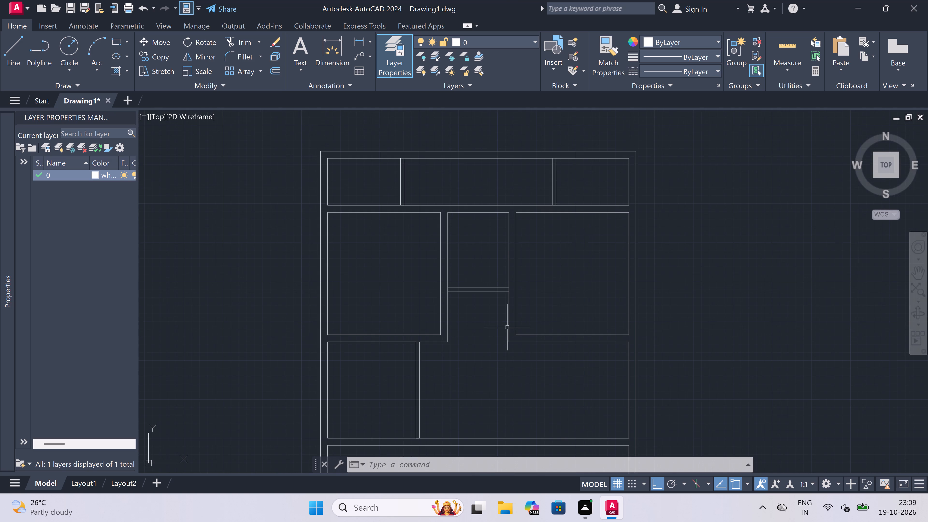
type("l")
key("space")
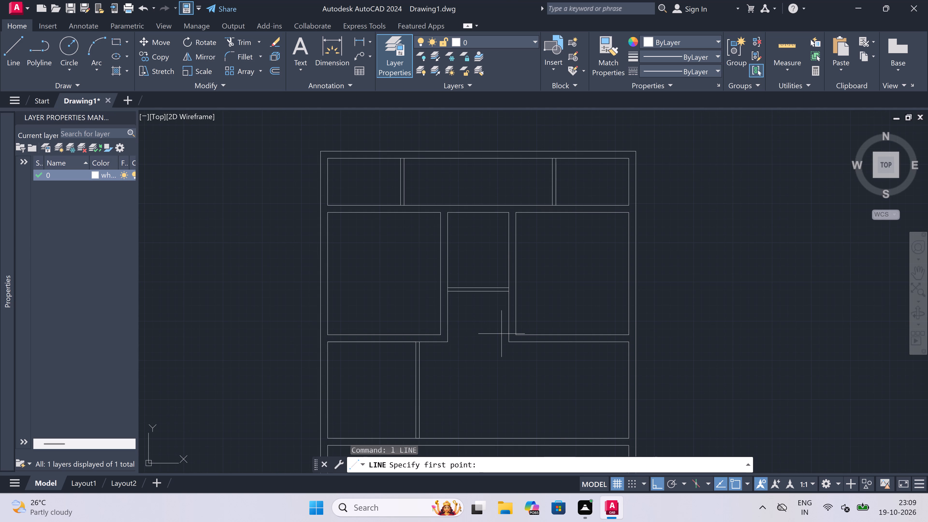
scroll(487, 354, "down", 2)
scroll(464, 380, "down", 1)
scroll(463, 395, "up", 2)
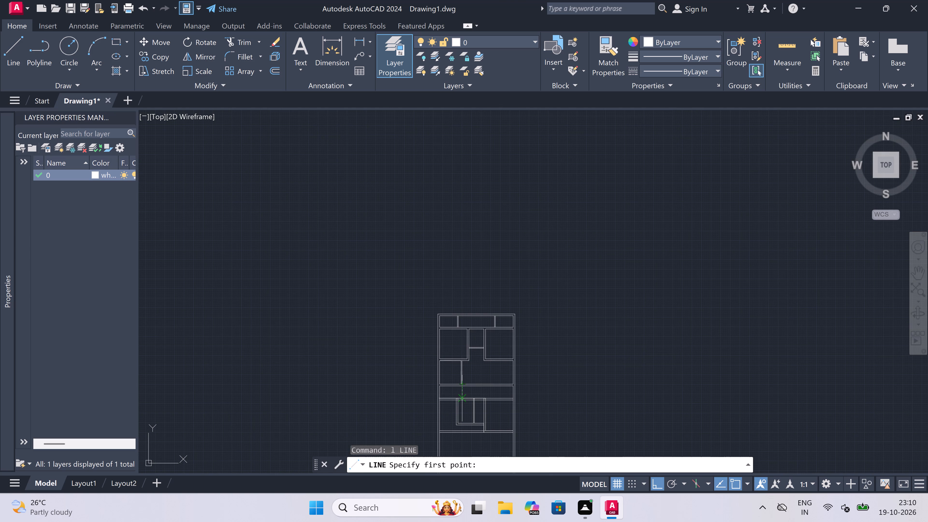
scroll(463, 395, "up", 1)
left_click(458, 351)
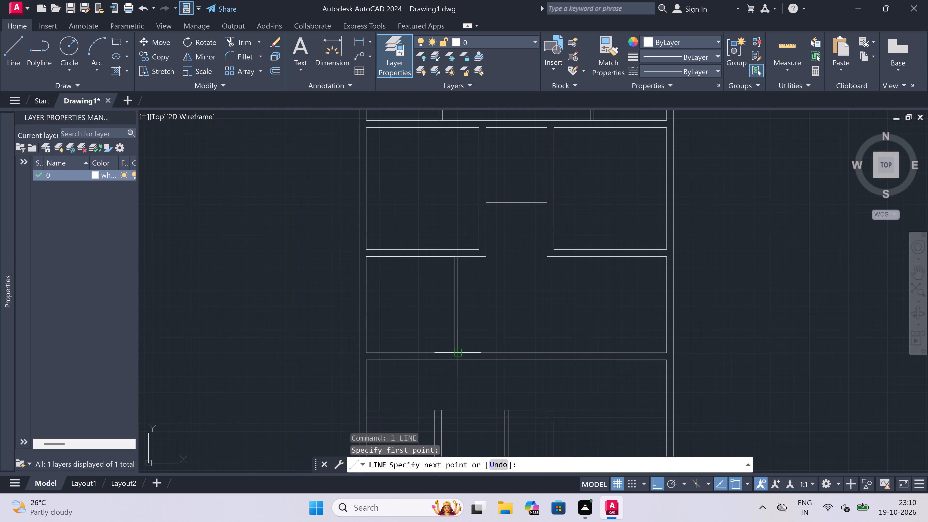
scroll(458, 353, "down", 3)
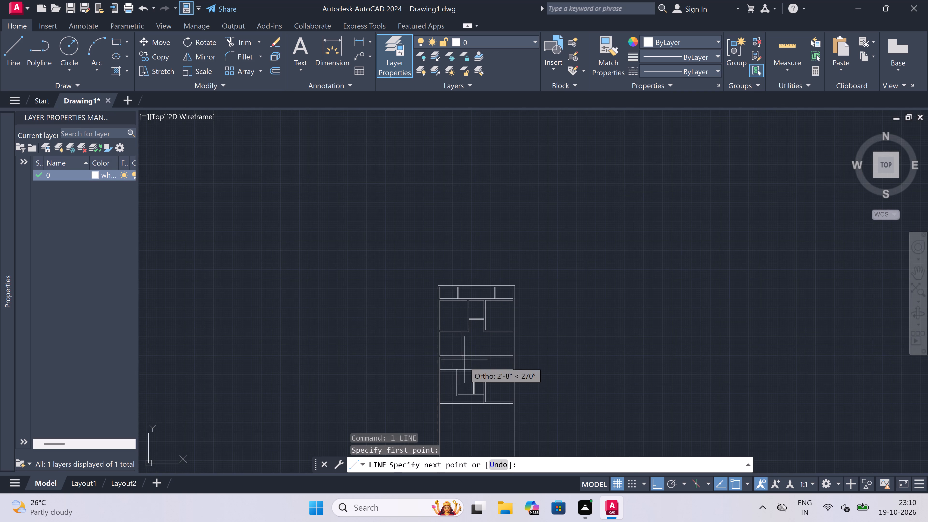
scroll(460, 394, "up", 3)
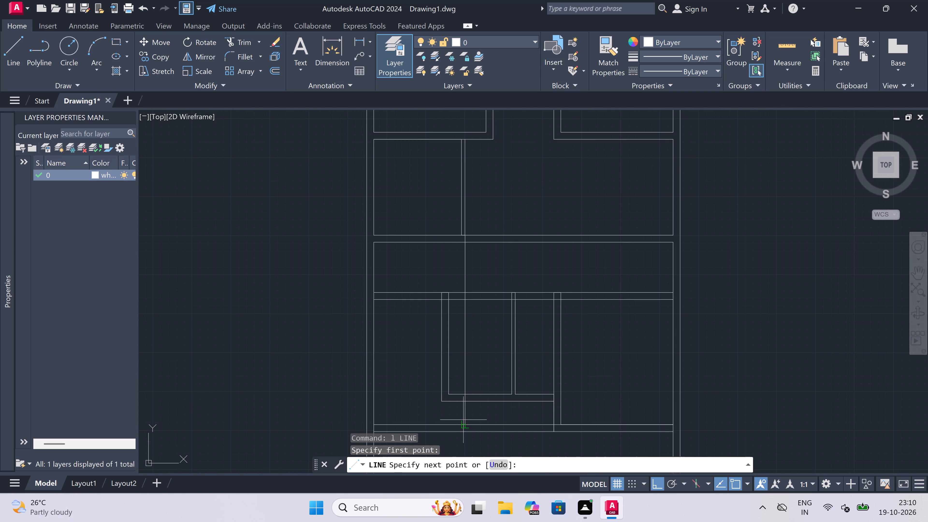
left_click(464, 404)
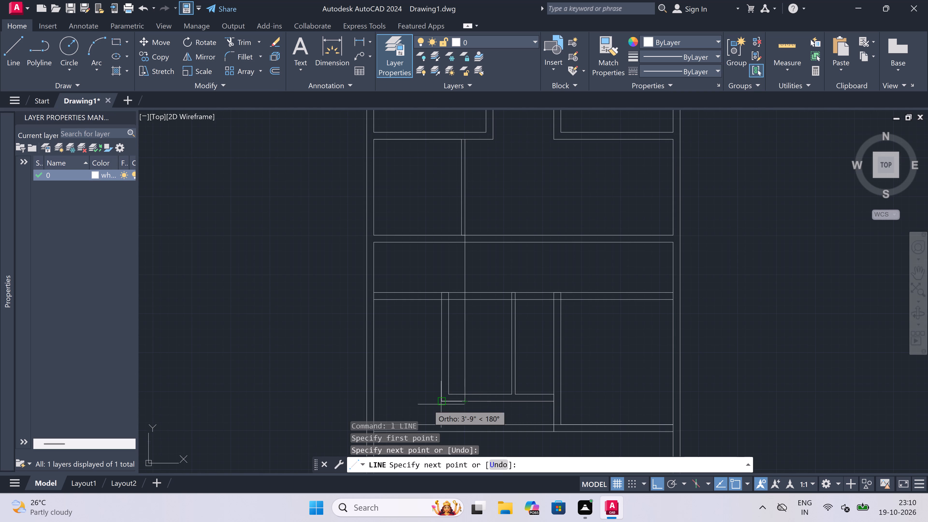
Continue the line 9" left and up to the top line of the room below the partition, and end it.
key("9")
type("\"")
key("space")
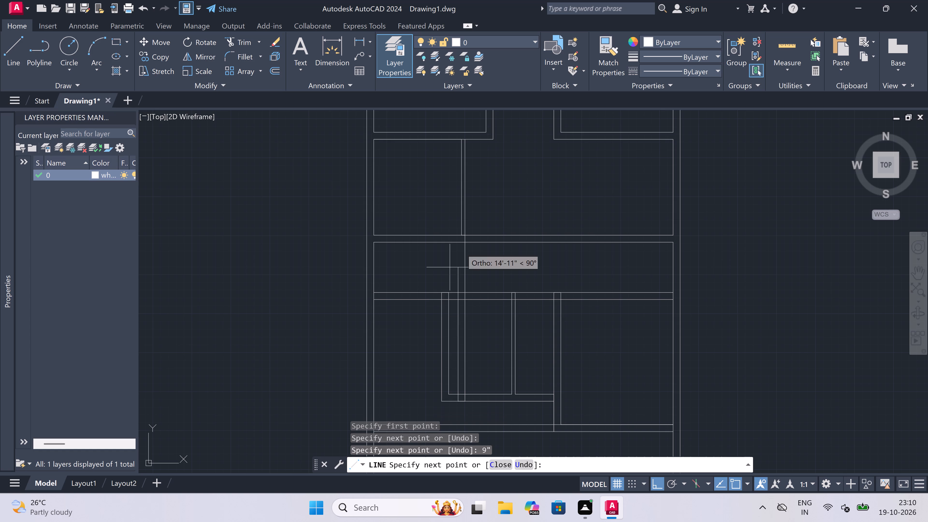
scroll(455, 240, "up", 3)
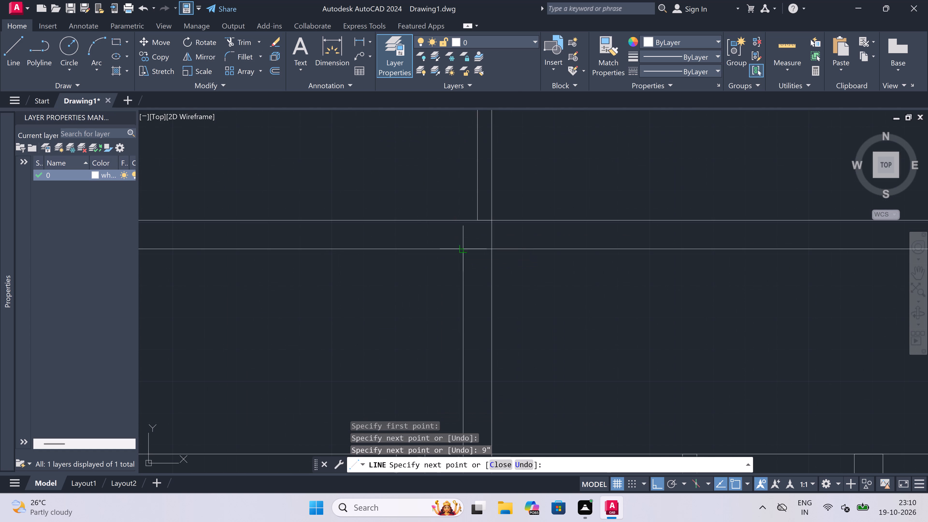
left_click(461, 246)
key("Escape")
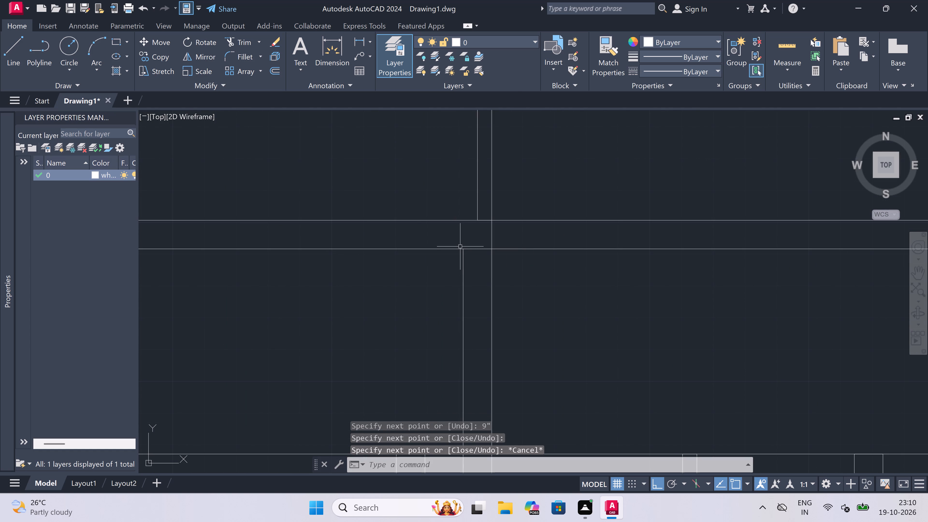
Trim both lines of the 9" horizontal wall between the left outer wall and the small rooms' old left wall.
type("tr")
key("space")
scroll(459, 245, "down", 2)
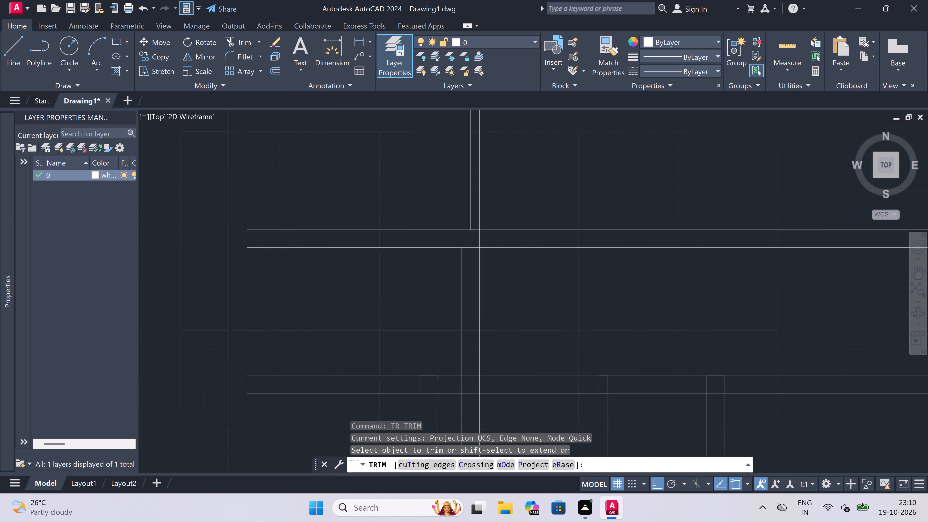
left_click(435, 289)
left_click(389, 389)
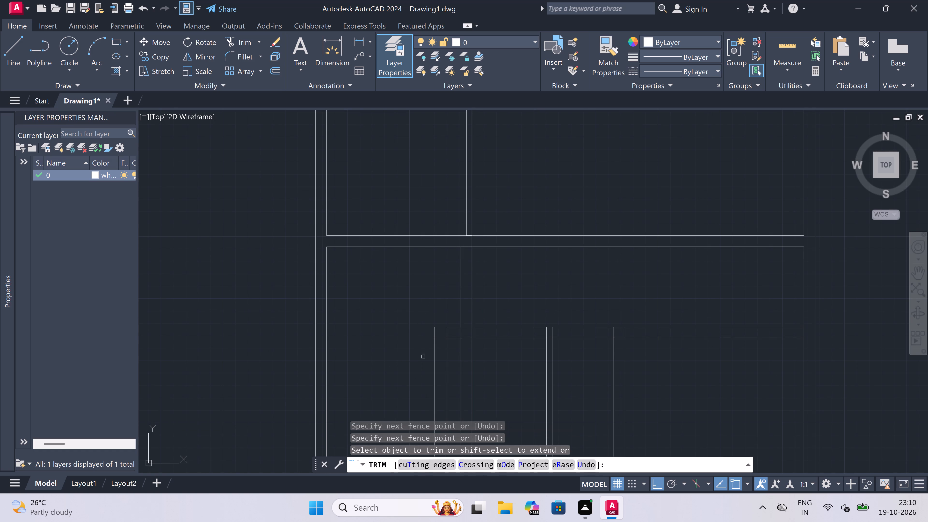
Trim away the small rooms' old left wall and the leftover wall pieces left of the new 9" vertical wall.
left_click(424, 355)
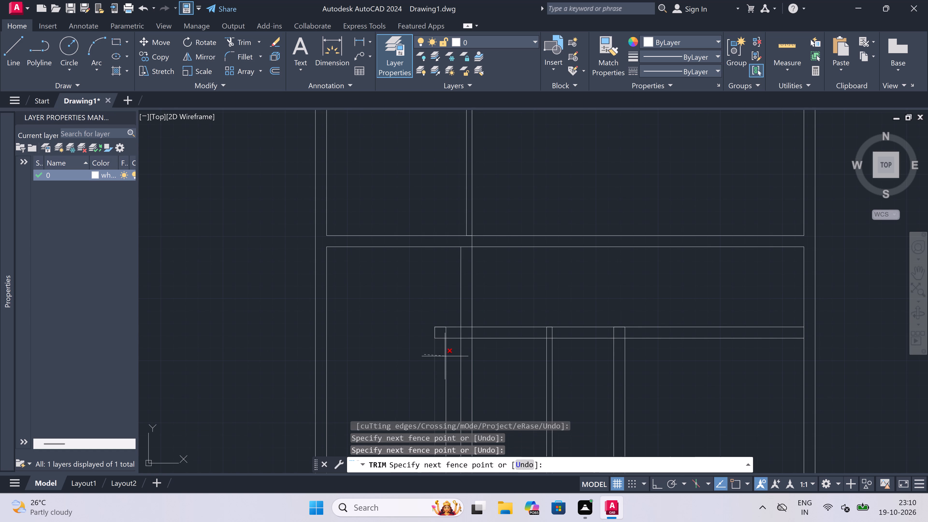
left_click(447, 353)
left_click(448, 355)
left_click(454, 328)
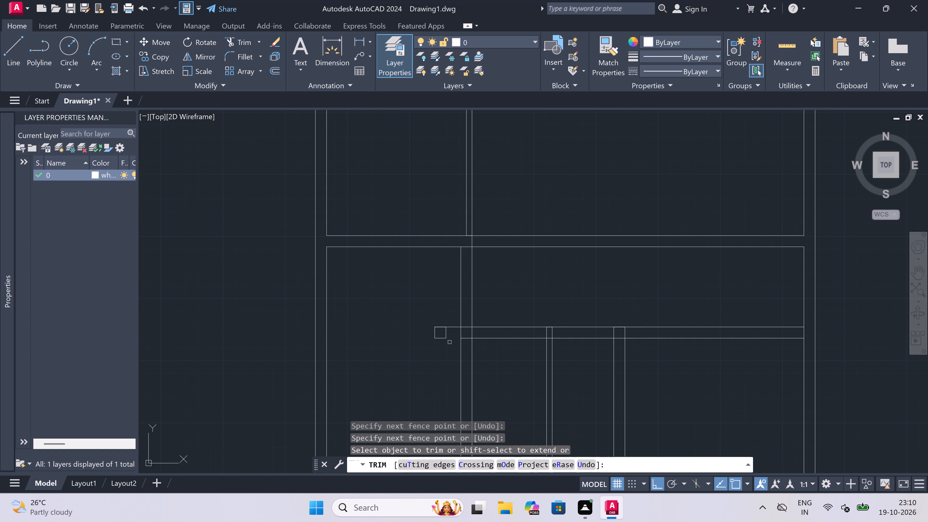
left_click(449, 341)
left_click(429, 318)
left_click(430, 347)
left_click(443, 324)
left_click(434, 330)
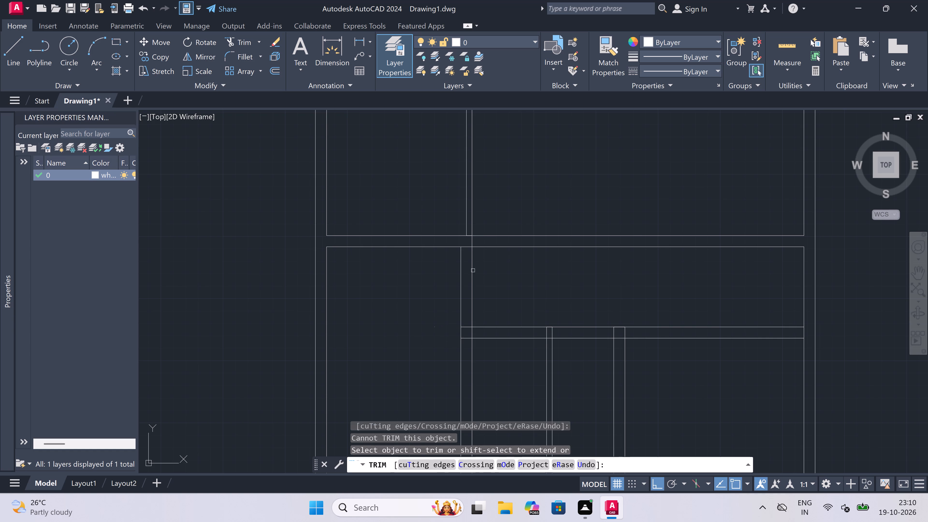
Trim the crossing lines where the 4.5" partition and the new 9" vertical wall meet the horizontal wall, opening the junction.
scroll(472, 238, "up", 2)
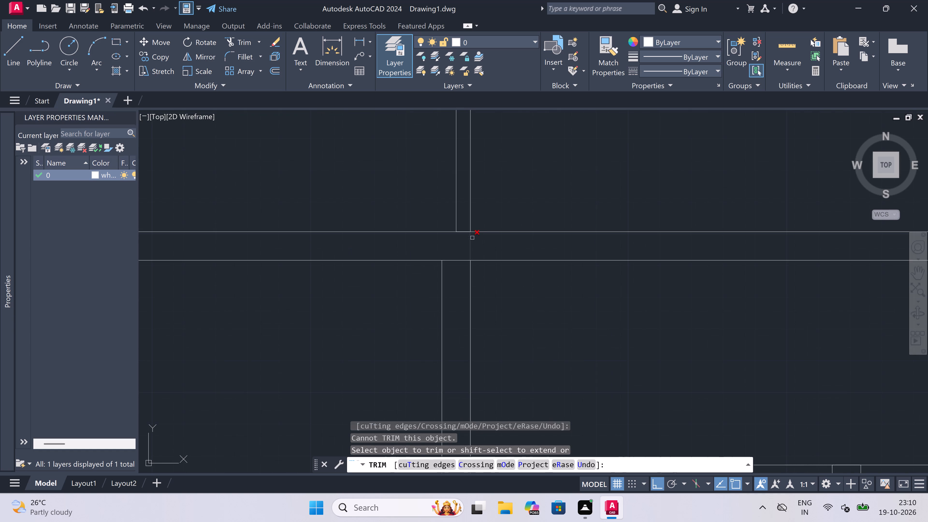
left_click(472, 237)
left_click(461, 218)
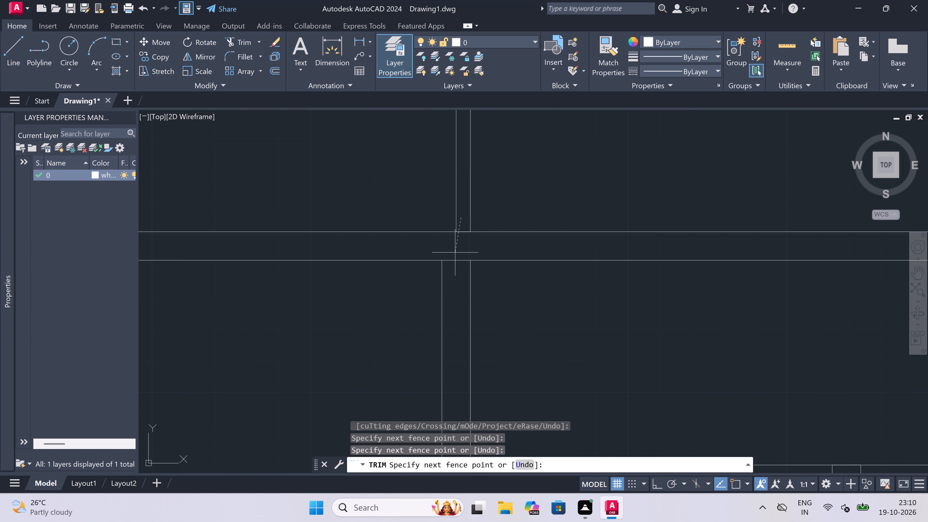
left_click(450, 290)
Trim the bottom wall's stubs left of the new vertical wall and its inner line's overlap in the lower-left corner.
scroll(450, 284, "down", 5)
scroll(445, 302, "up", 3)
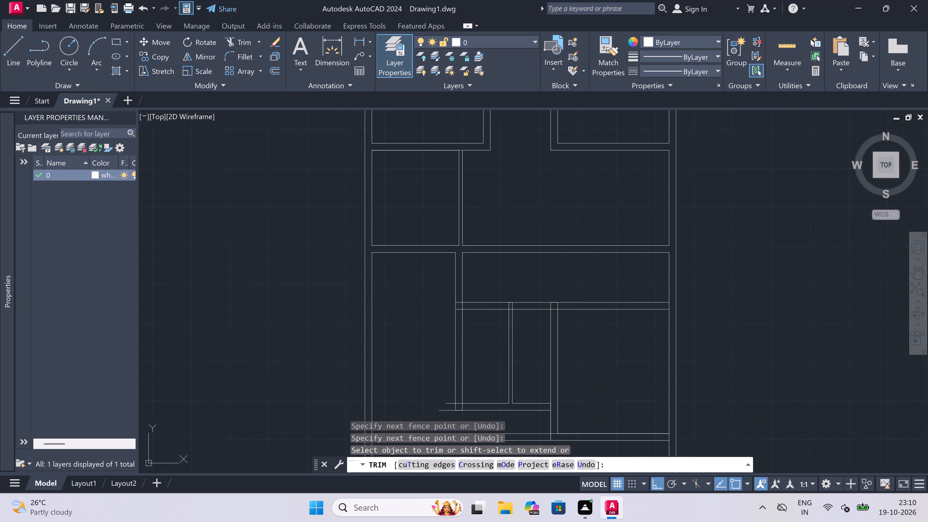
scroll(447, 302, "down", 3)
scroll(442, 338, "up", 3)
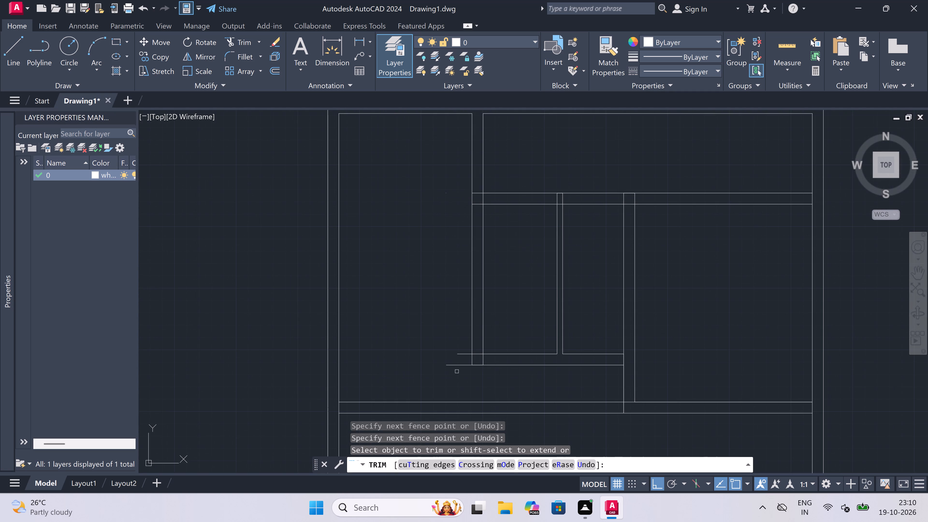
scroll(458, 372, "up", 2)
left_click(458, 372)
left_click(472, 295)
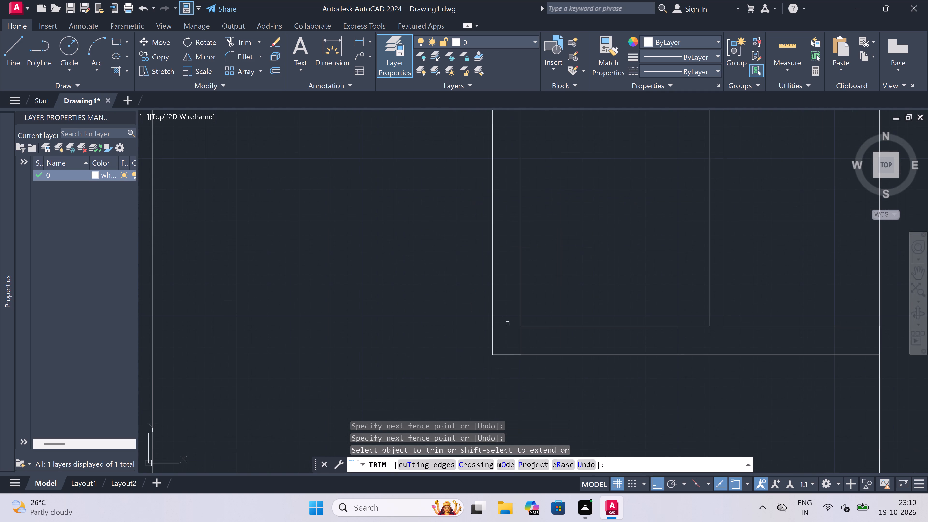
double_click(507, 332)
left_click(506, 320)
scroll(506, 320, "down", 5)
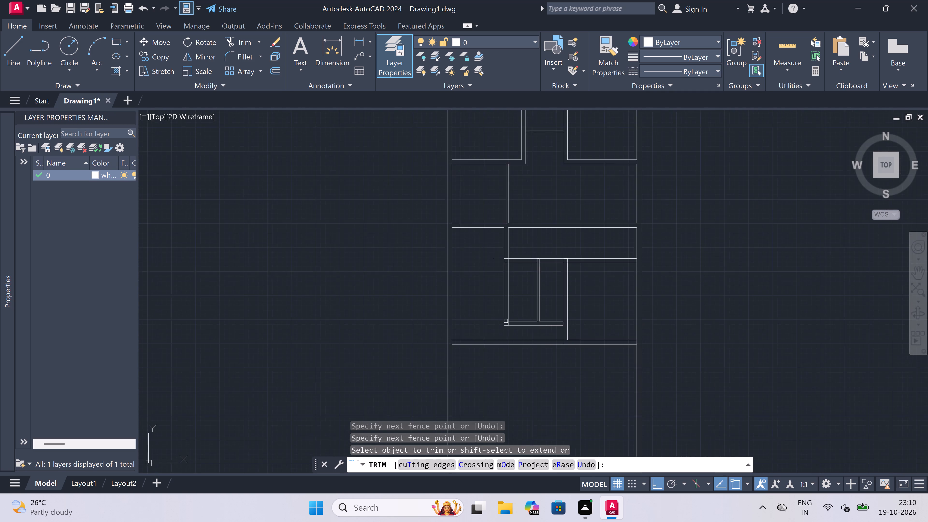
scroll(529, 276, "up", 2)
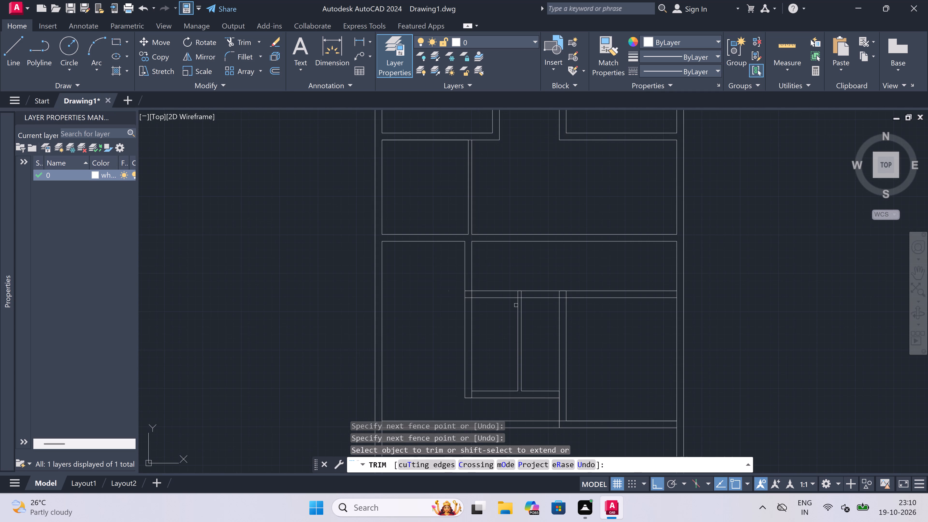
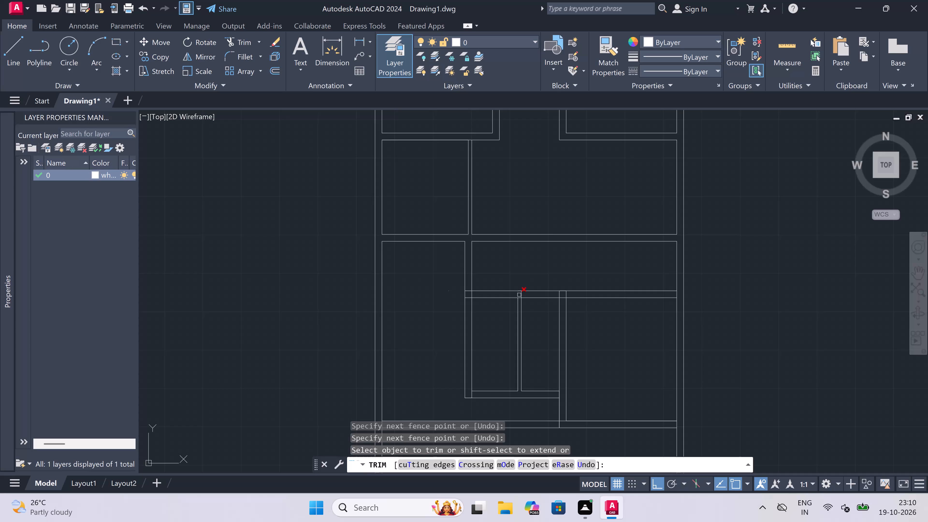
Trim the crossing lines where the two 9" vertical walls and the 4.5" partition meet the small rooms' top horizontal wall, opening the junctions.
scroll(519, 295, "up", 2)
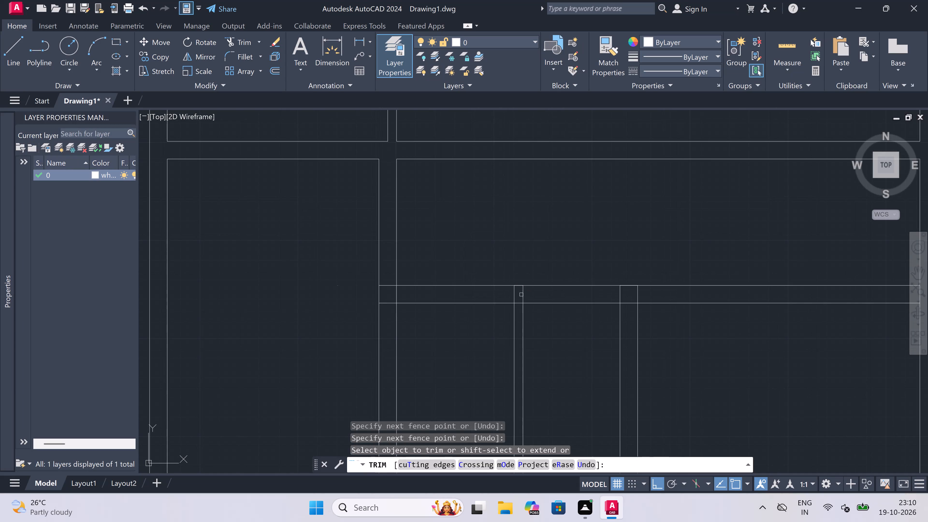
left_click(629, 296)
left_click(389, 293)
left_click(386, 260)
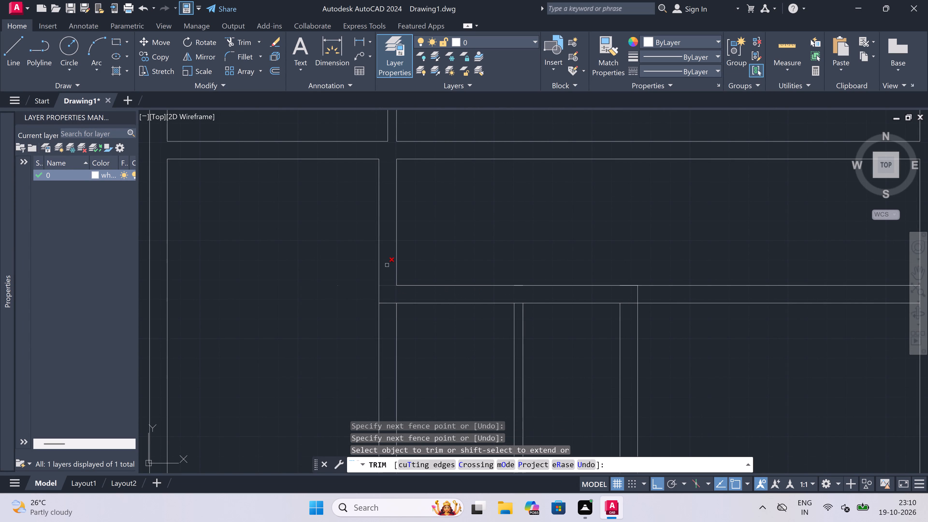
left_click(390, 308)
double_click(517, 302)
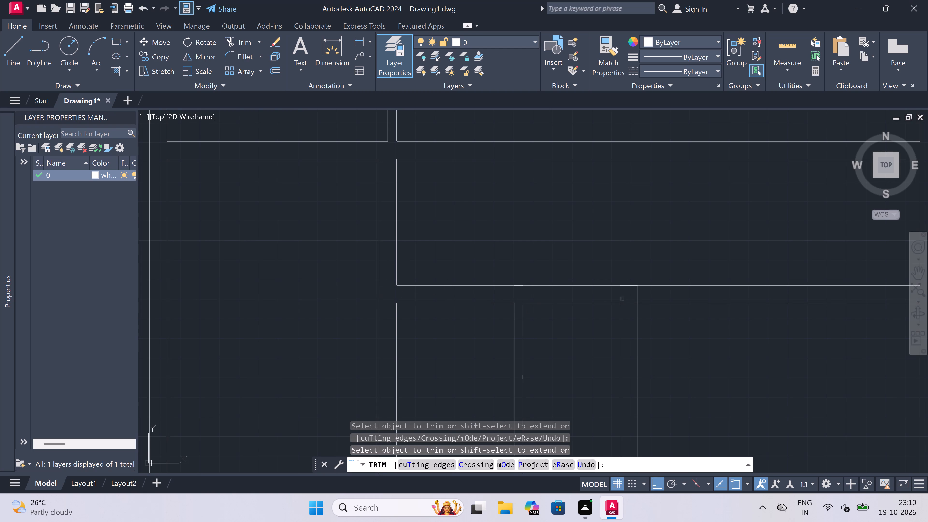
double_click(631, 296)
left_click(665, 290)
left_click(626, 301)
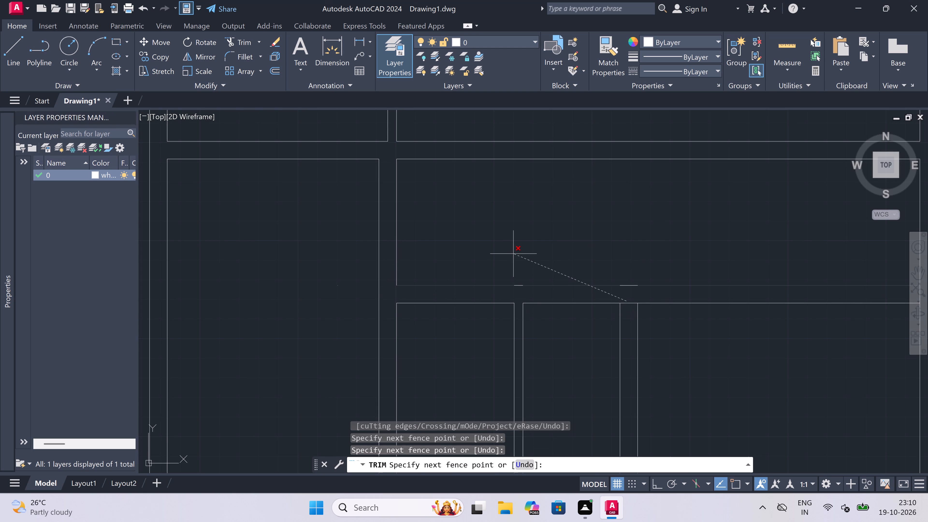
key("Escape")
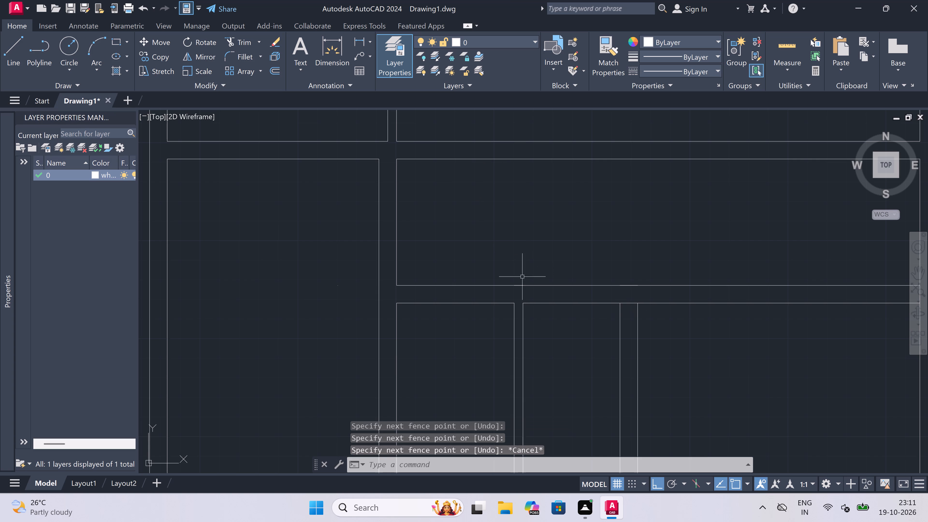
Erase the short leftover line pieces on the horizontal wall's upper line, above the partition and the vertical wall to its right.
left_click(520, 287)
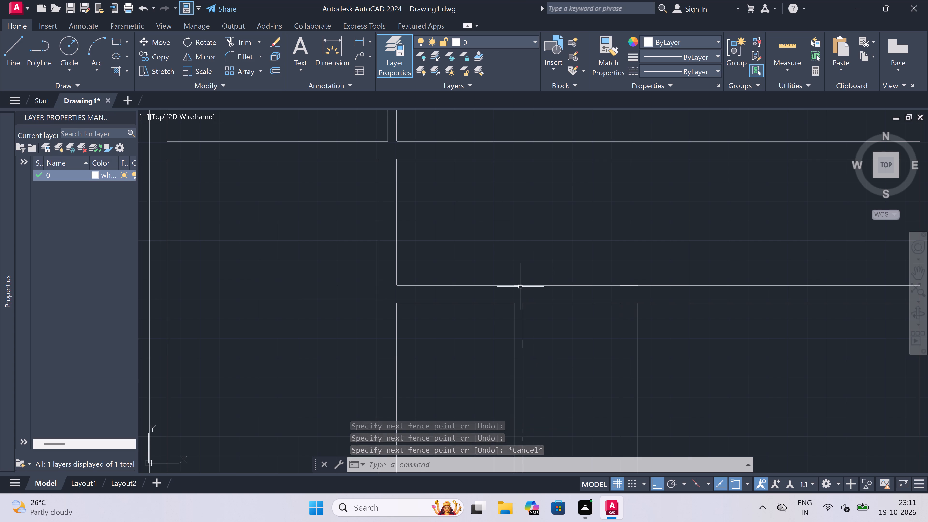
key("Delete")
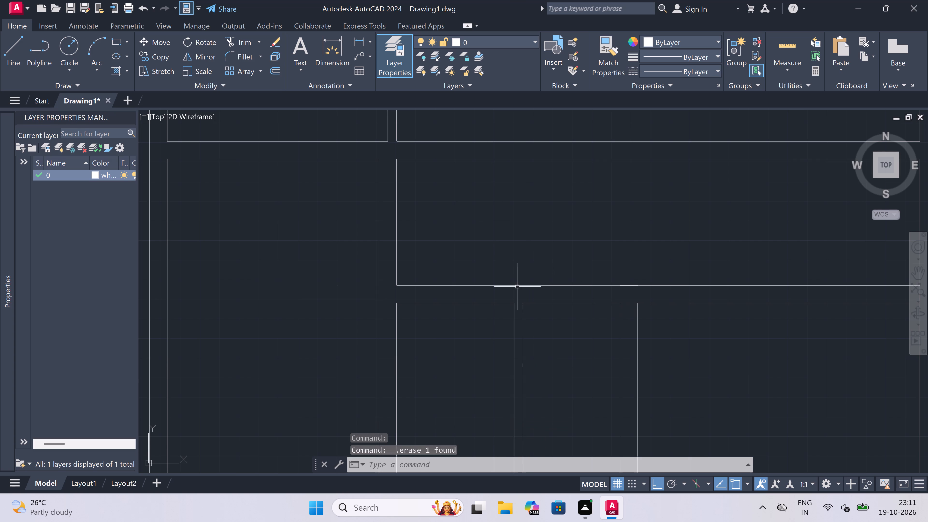
left_click(629, 286)
key("Delete")
scroll(588, 261, "down", 4)
scroll(600, 273, "up", 2)
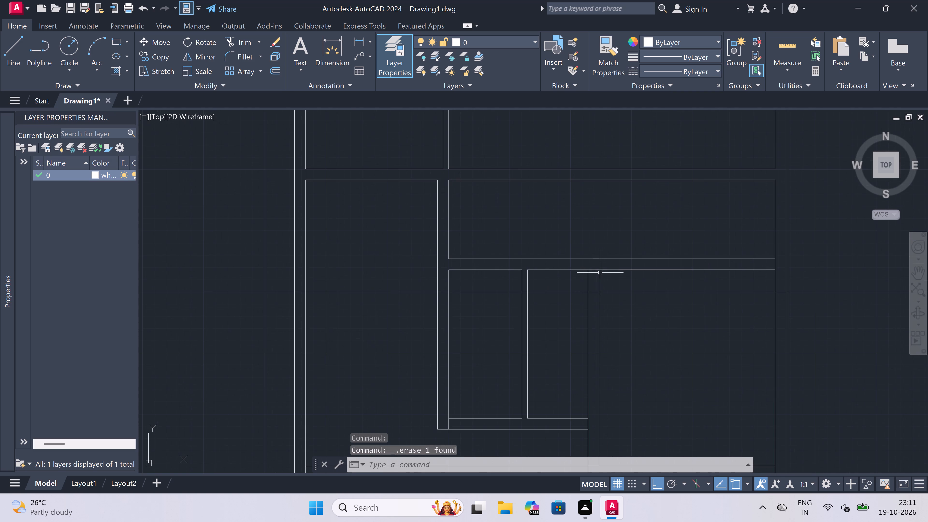
scroll(589, 249, "up", 2)
double_click(601, 271)
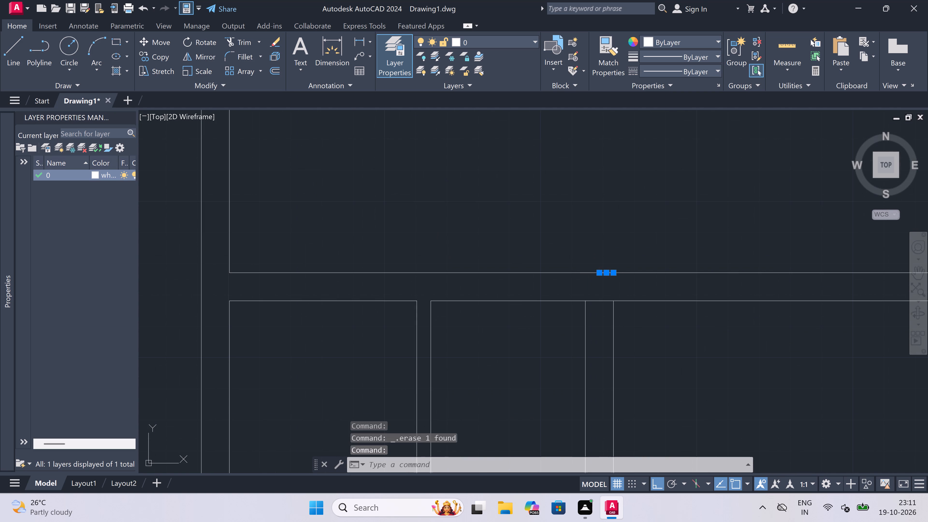
key("BackSpace")
key("Delete")
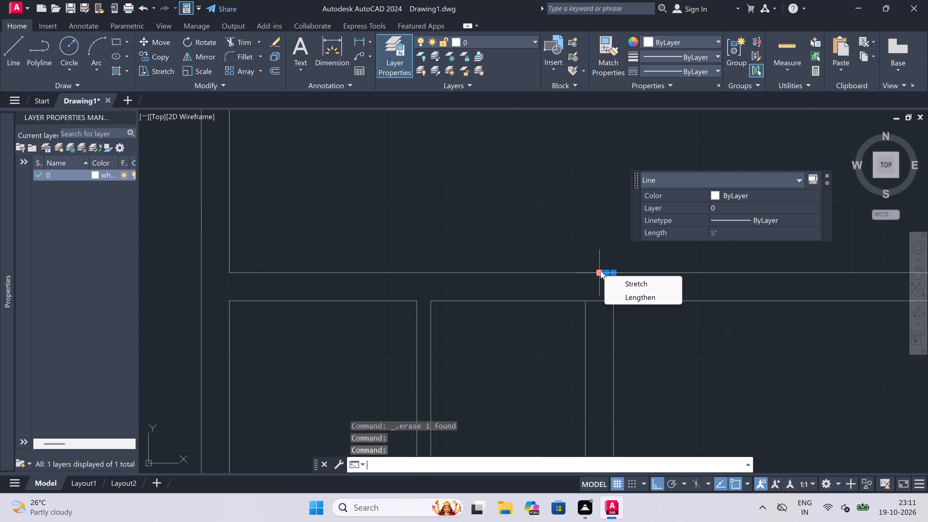
key("Delete")
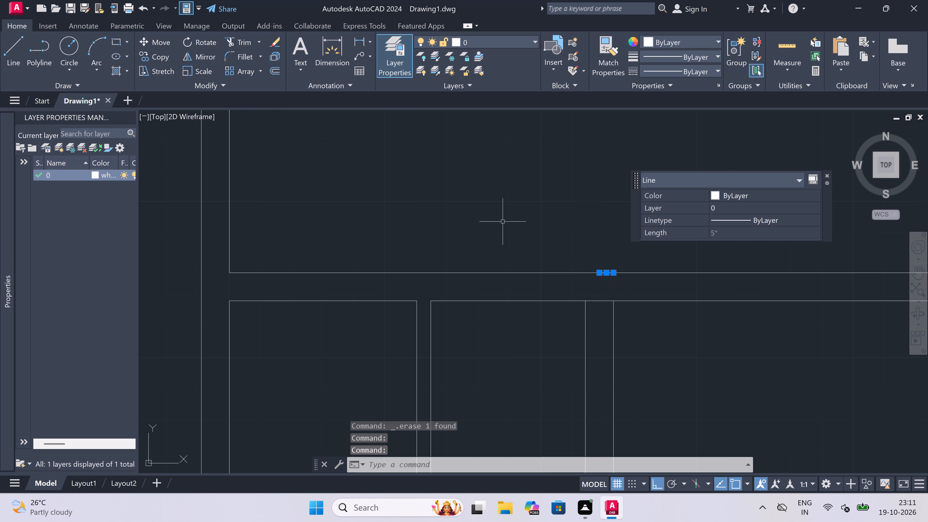
key("Delete")
Trim the crossing lines where the 9" vertical wall right of the small rooms meets the bottom wall, opening the junction.
scroll(501, 240, "down", 2)
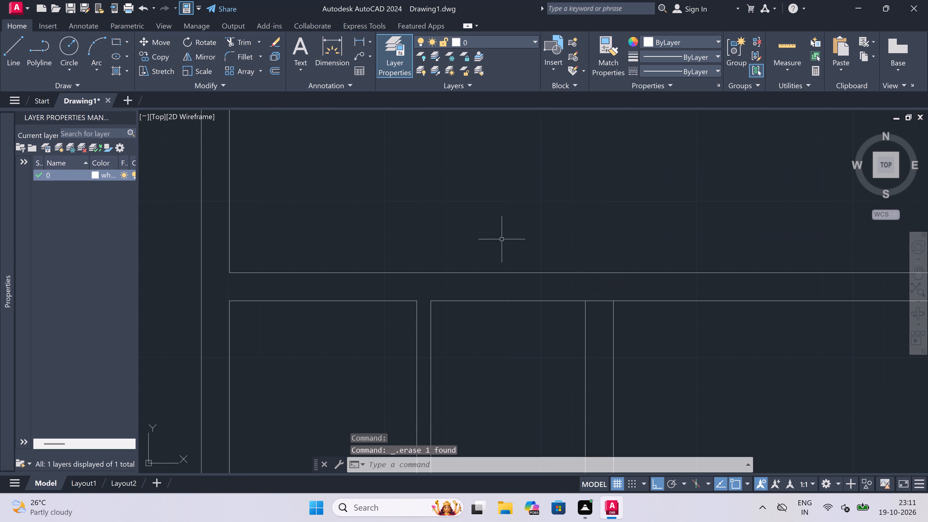
scroll(504, 241, "down", 4)
scroll(504, 256, "up", 1)
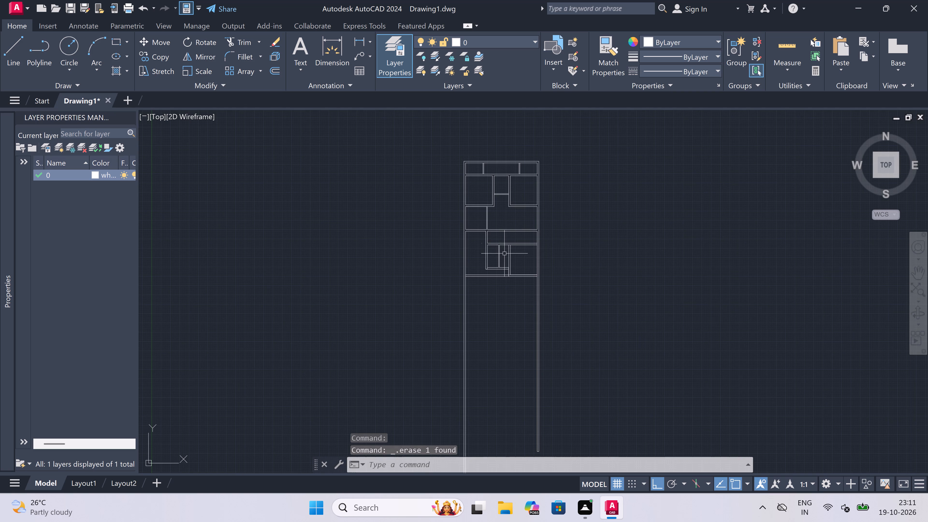
scroll(504, 256, "up", 1)
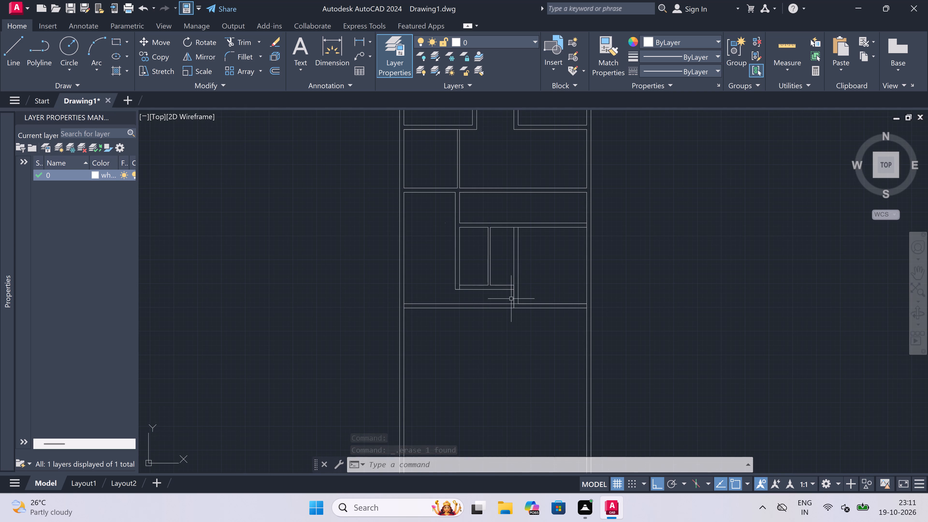
type("tr")
key("space")
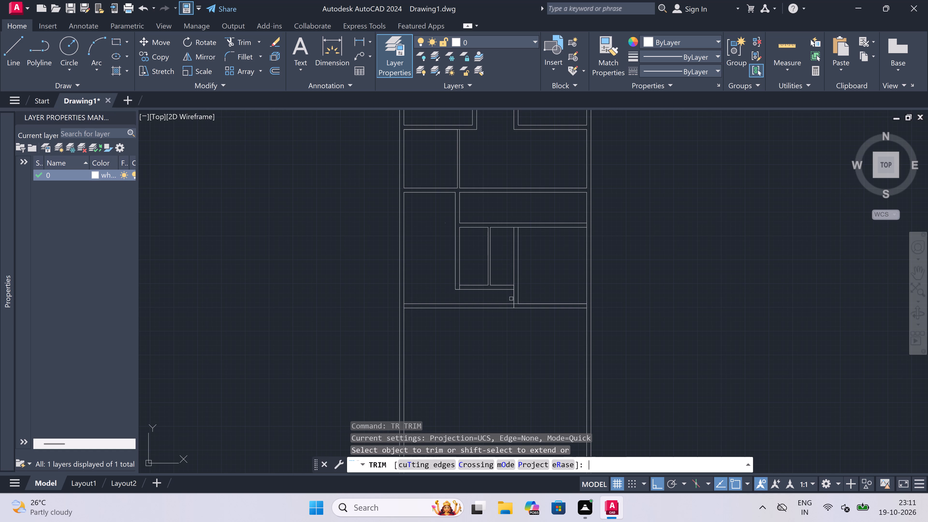
scroll(515, 304, "up", 5)
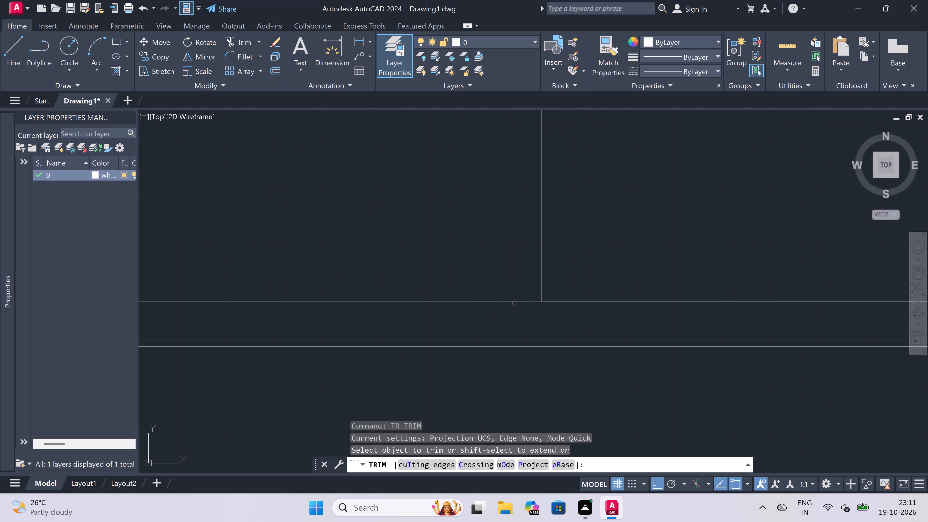
left_click(514, 301)
left_click(498, 318)
left_click(498, 320)
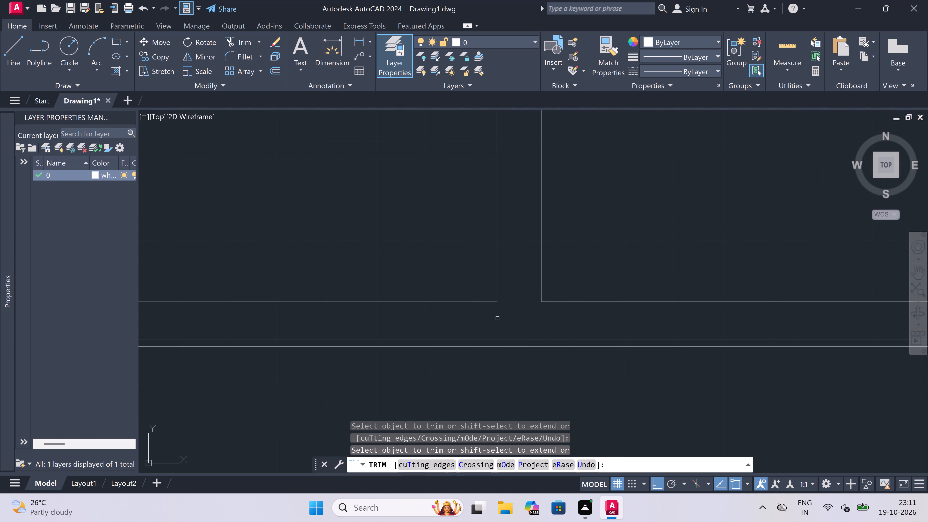
scroll(512, 331, "down", 4)
scroll(469, 342, "down", 4)
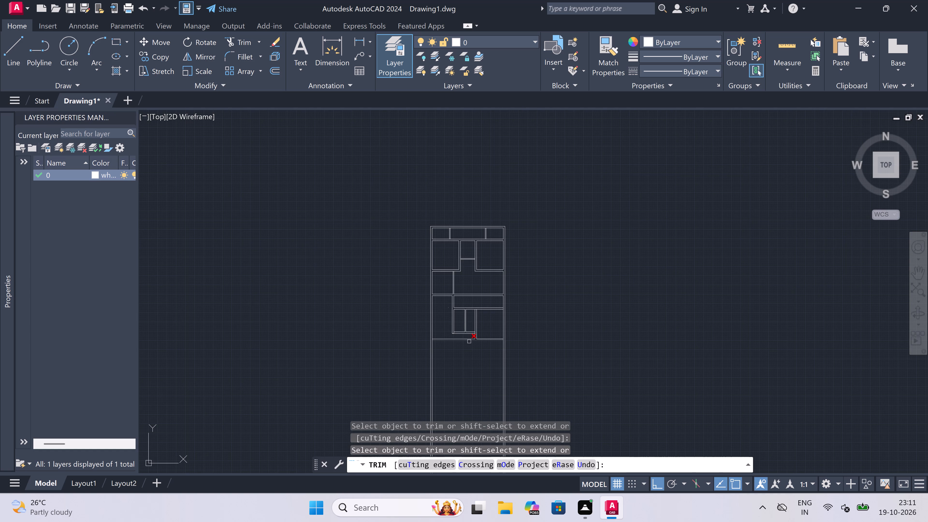
key("Escape")
Extend the bottom wall's outer line at both ends to the outermost lines of the left and right outer walls.
type("ex")
key("space")
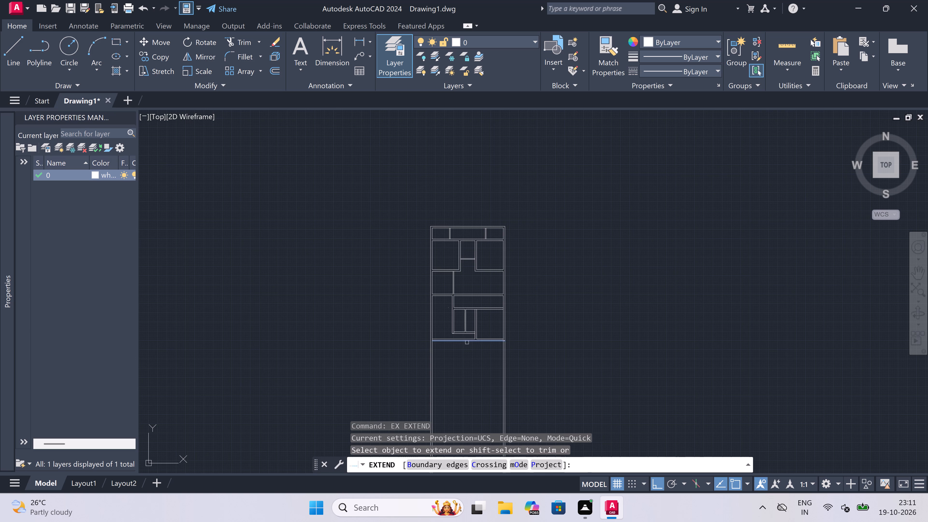
left_click(435, 341)
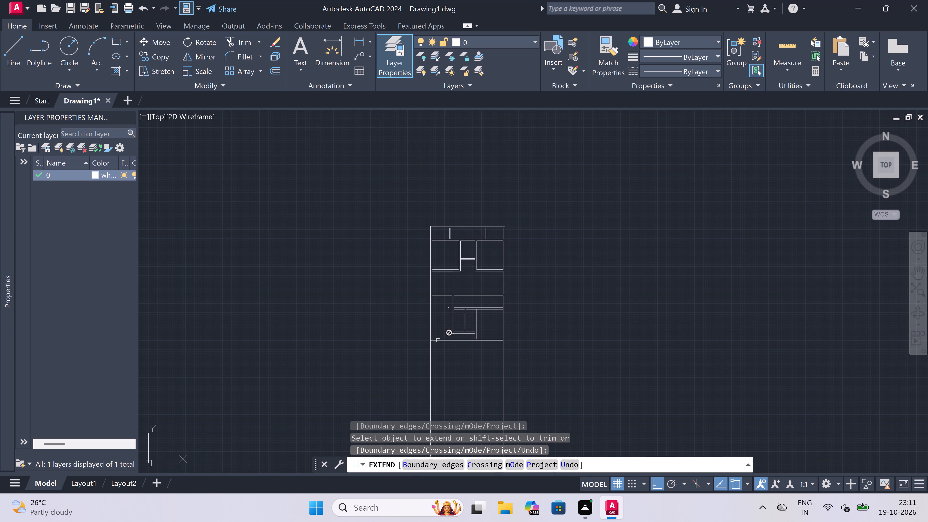
left_click(490, 342)
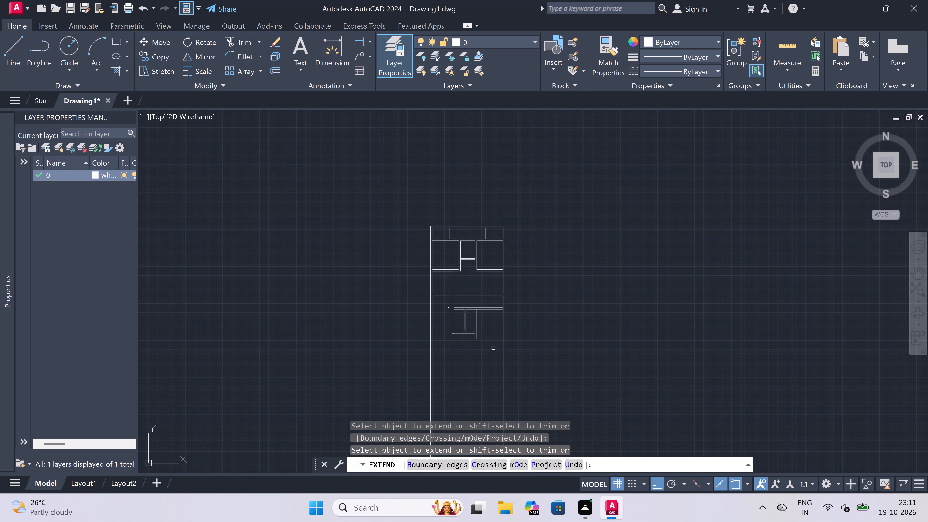
key("Escape")
Trim away both outer walls' lines that run on below the bottom wall.
type("tr")
key("space")
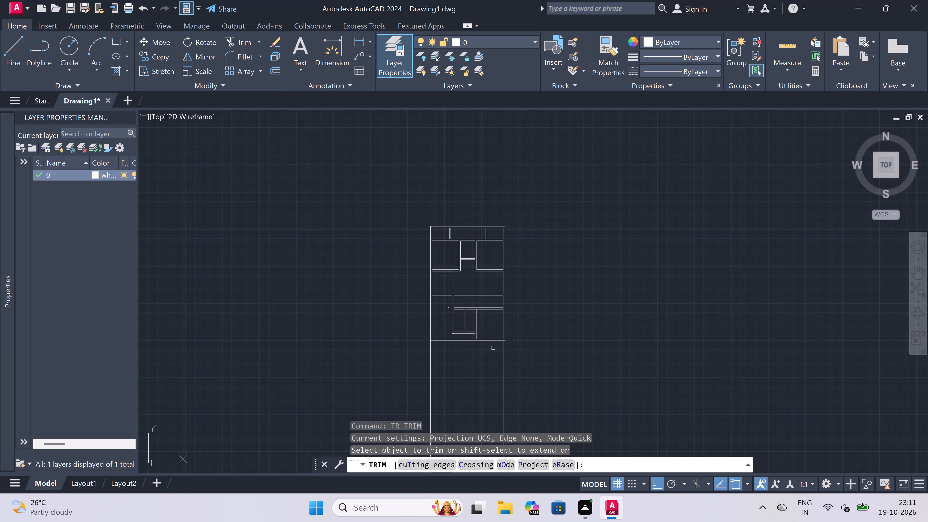
scroll(493, 348, "up", 2)
triple_click(602, 348)
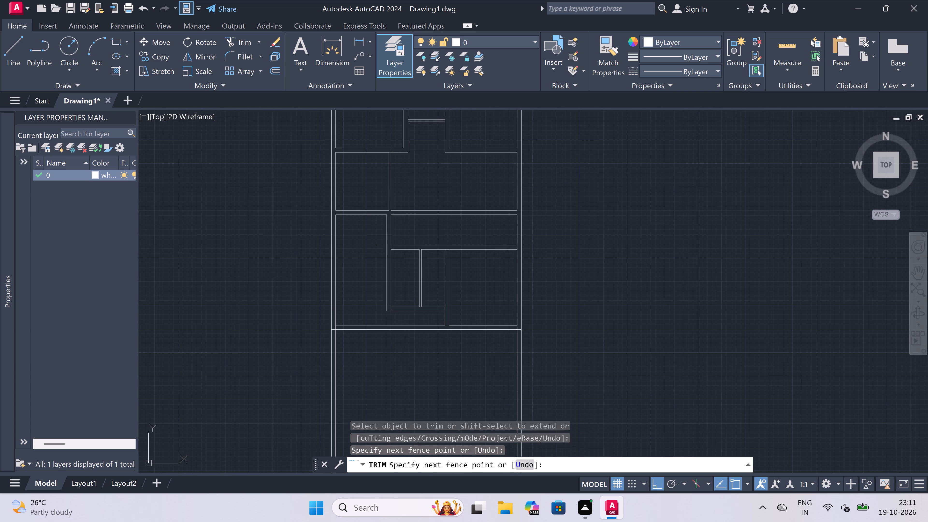
double_click(256, 351)
Trim the outer walls' inner-line overlaps inside the bottom wall at both lower corners of the plan.
scroll(330, 330, "up", 2)
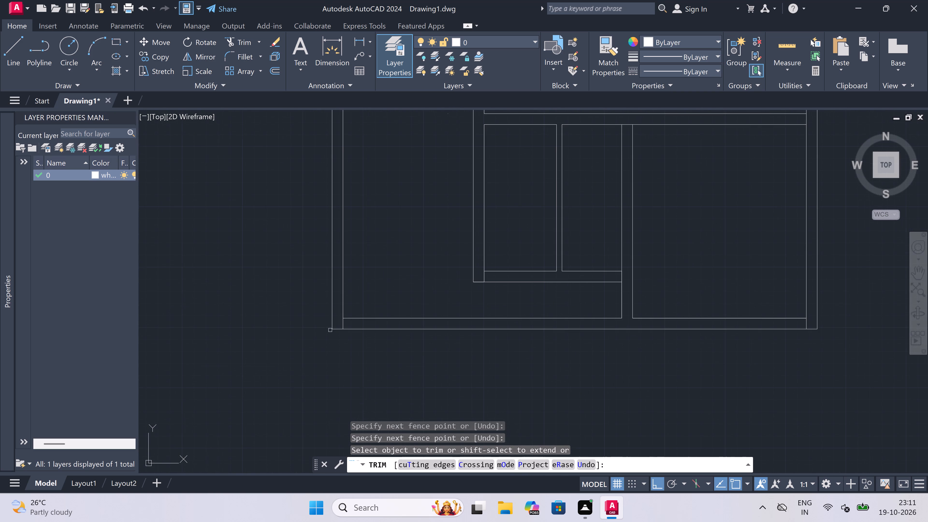
left_click(339, 323)
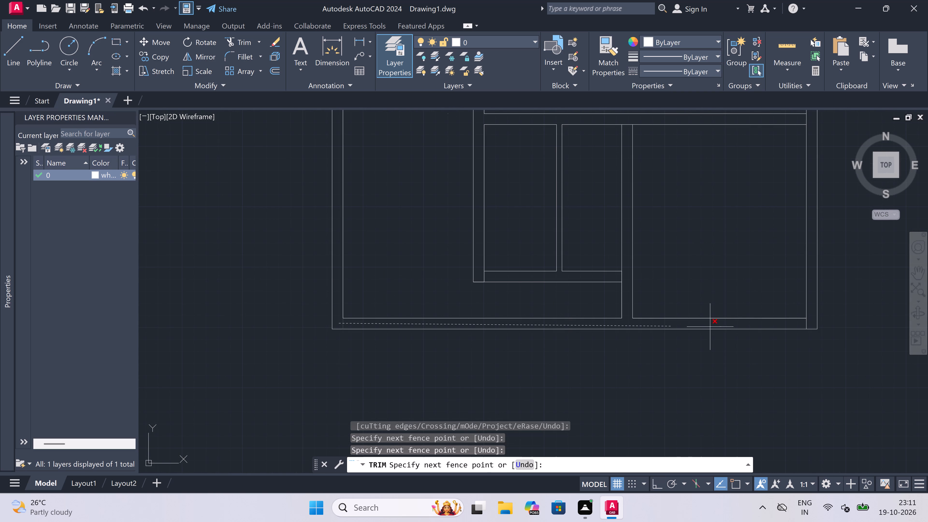
double_click(813, 320)
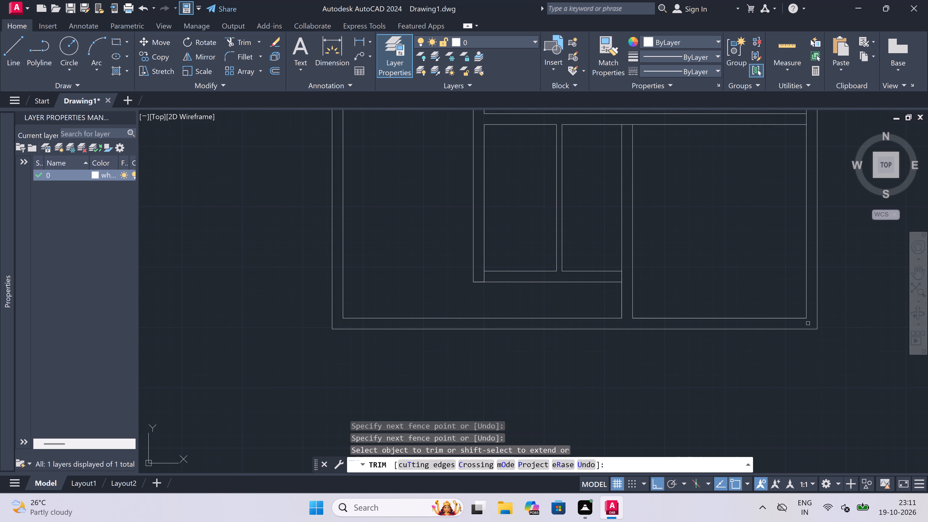
Trim the inner line's stub at the small rooms' lower-left wall corner.
scroll(692, 357, "down", 3)
scroll(610, 330, "up", 2)
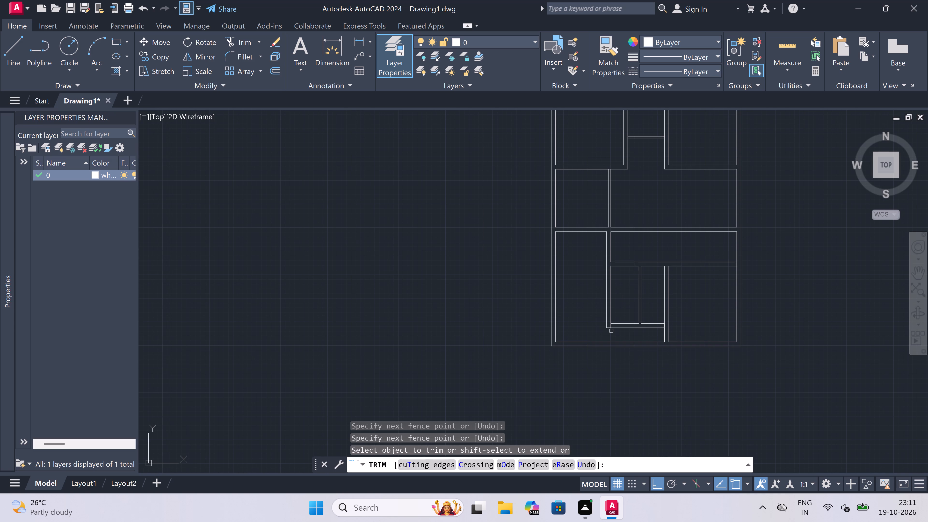
triple_click(610, 318)
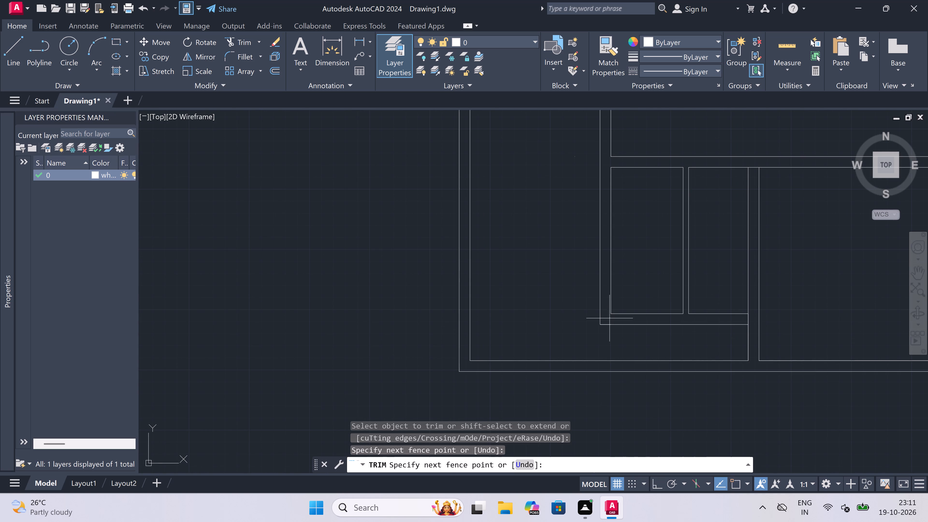
key("Escape")
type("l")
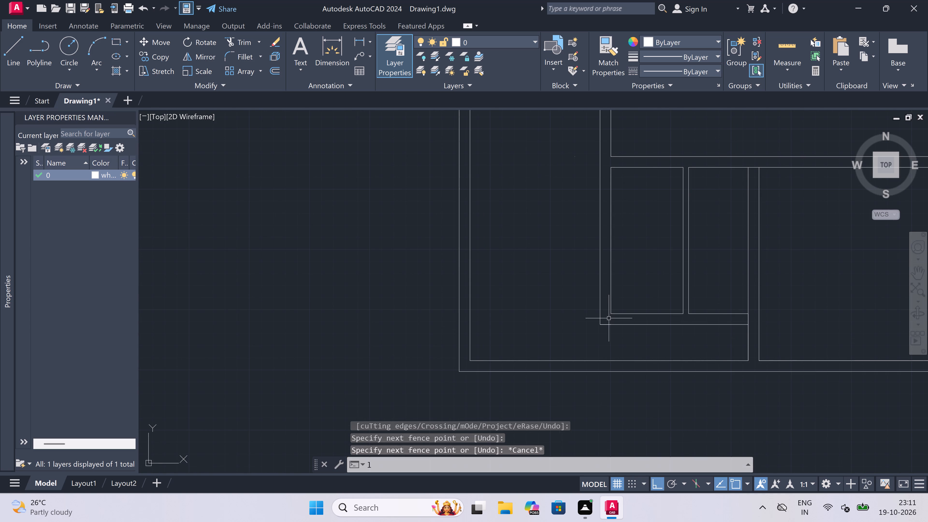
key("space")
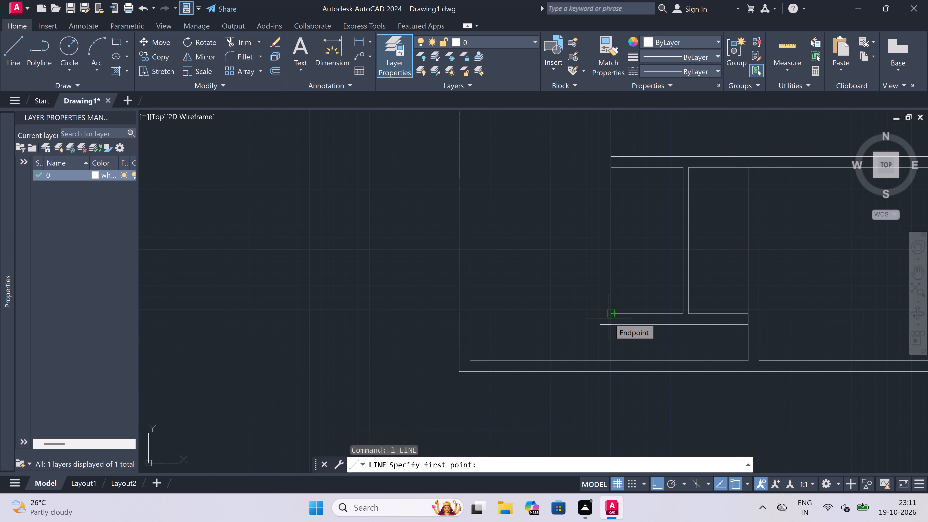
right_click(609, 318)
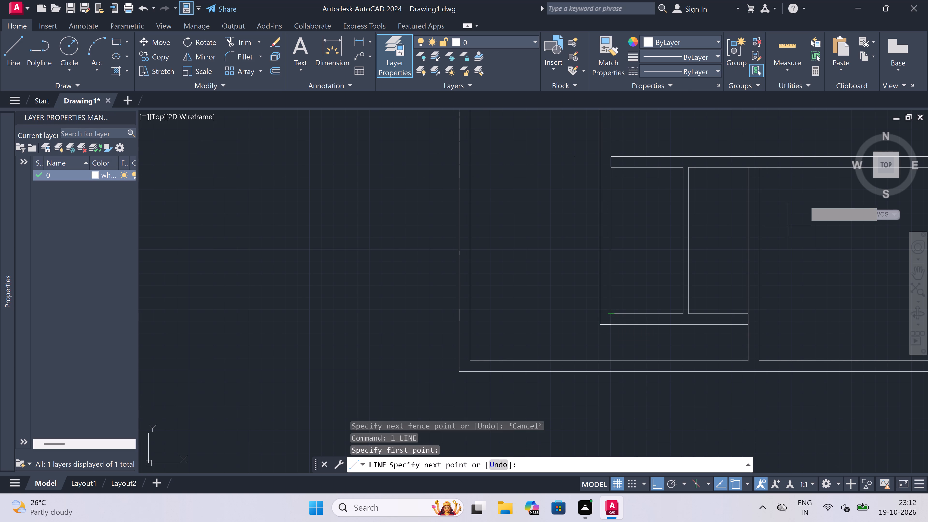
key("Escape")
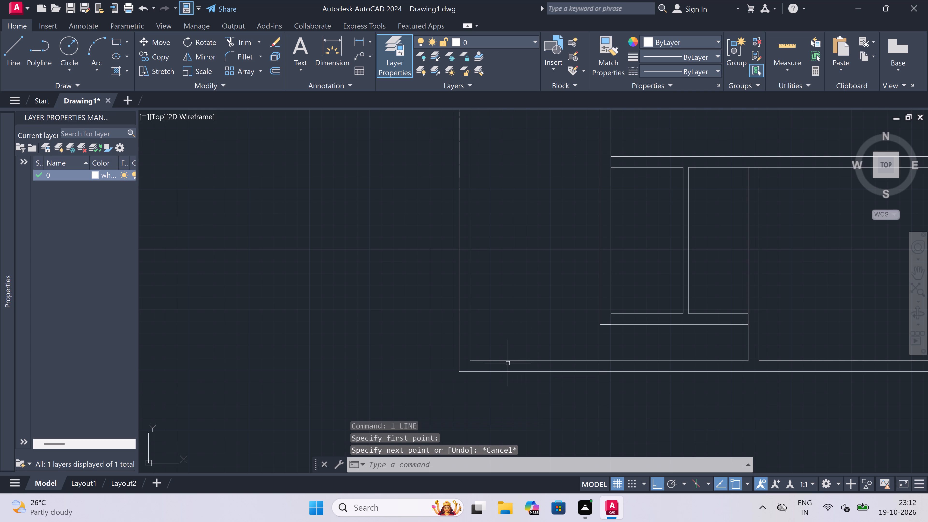
Draw the left jamb across the bottom wall near the plan's lower-left corner, with a 2" offset from mid-wall and a 3' door leaf upward.
type("l")
key("space")
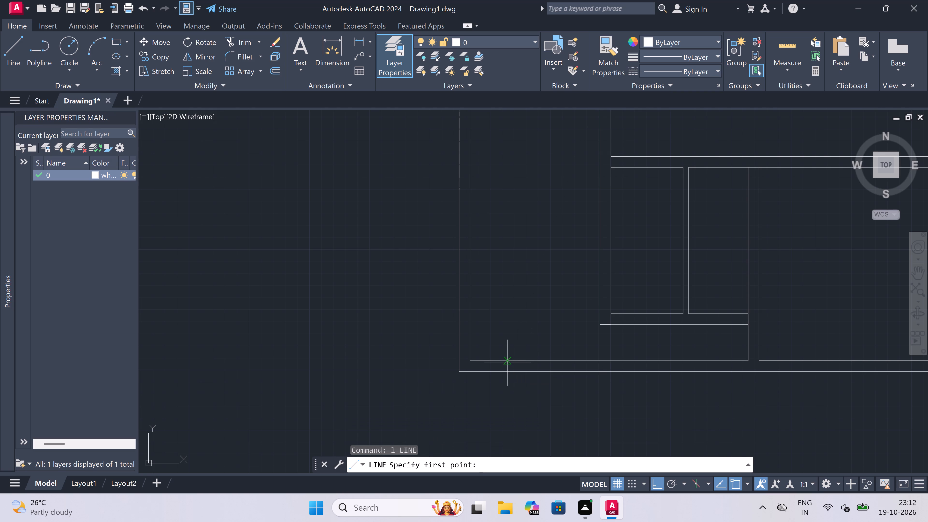
scroll(507, 363, "down", 2)
scroll(503, 369, "up", 3)
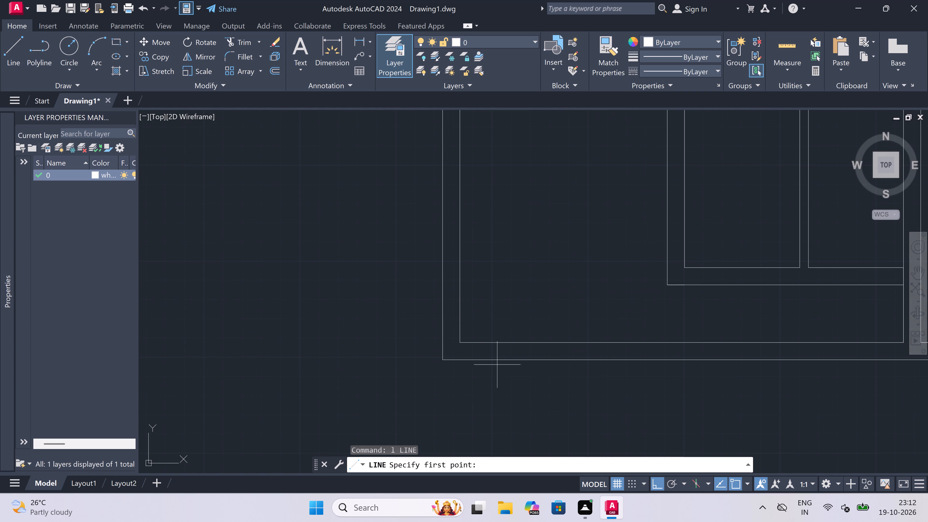
scroll(476, 345, "up", 1)
left_click(467, 338)
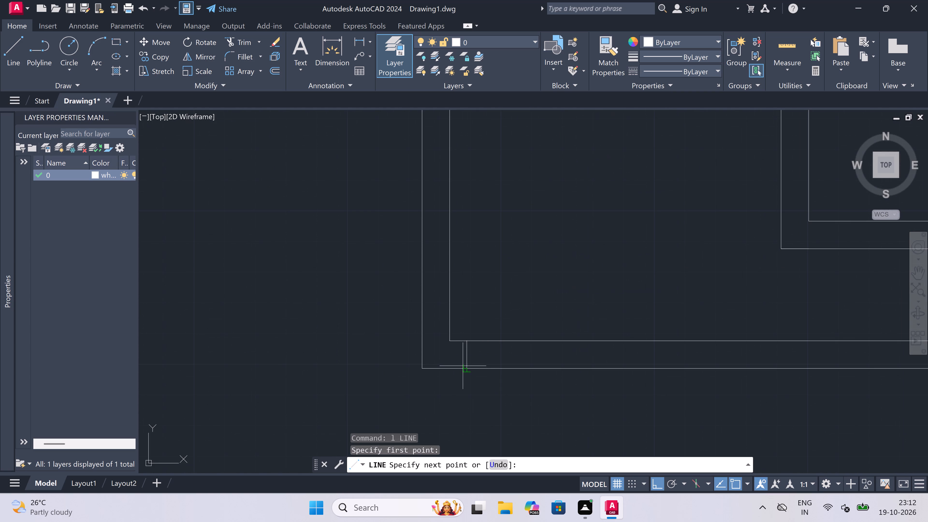
left_click(465, 367)
left_click(466, 354)
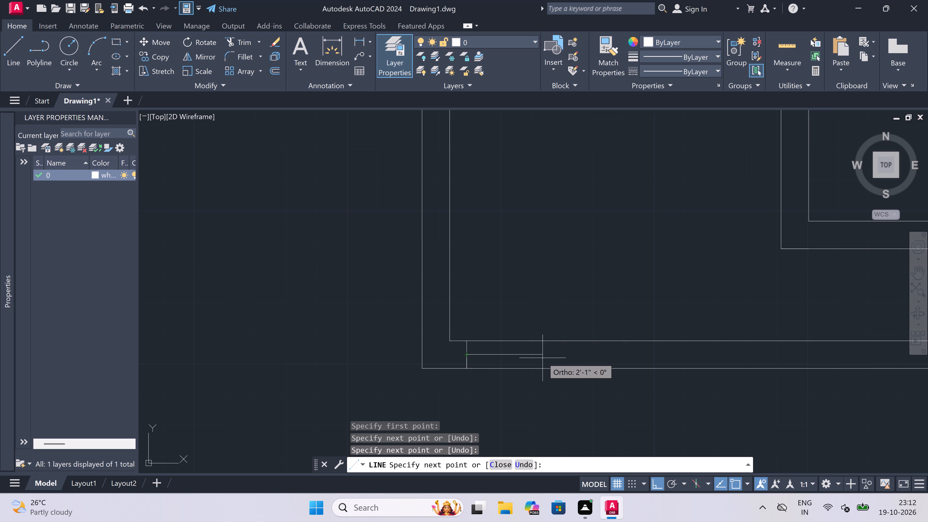
type("2\"")
key("space")
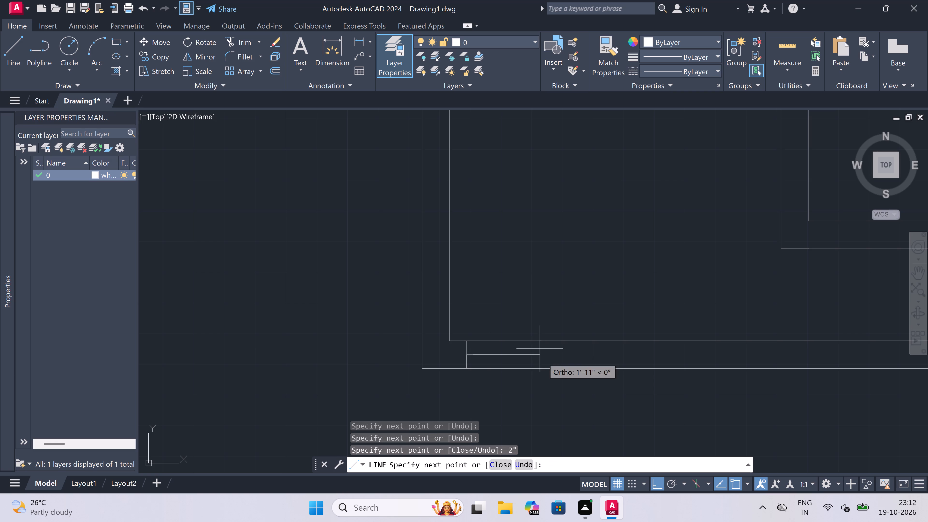
type("3'")
key("space")
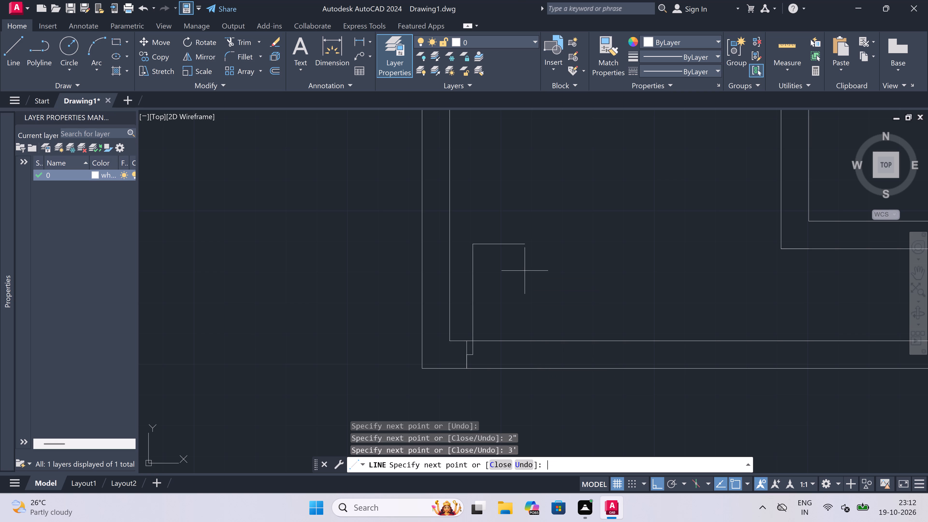
key("Escape")
Draw the opposite jamb across the bottom wall, with a 2" offset from mid-wall toward the opening and a 3' leaf upward.
key("space")
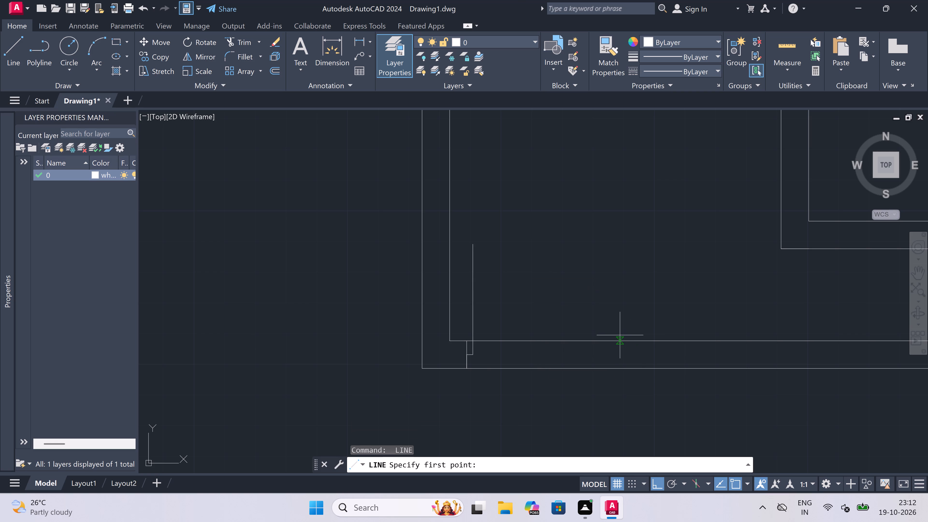
left_click(615, 337)
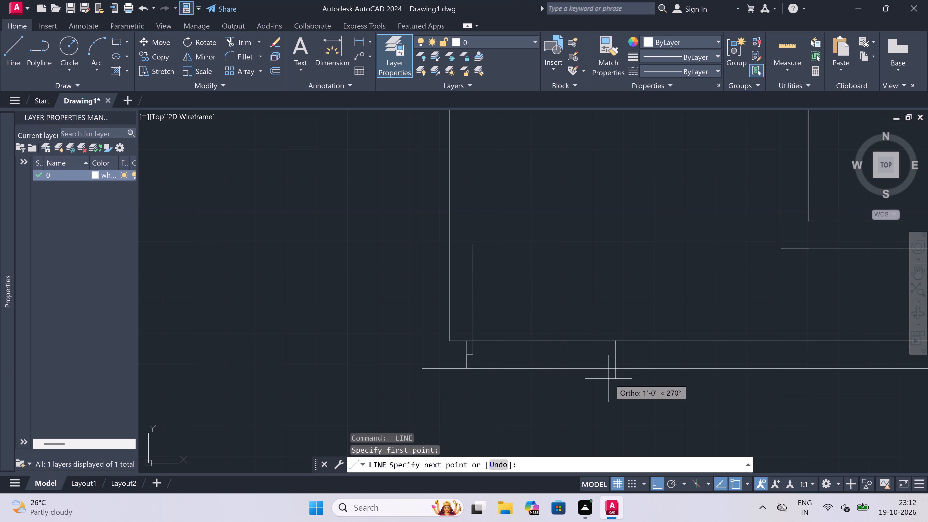
left_click(612, 368)
left_click(613, 356)
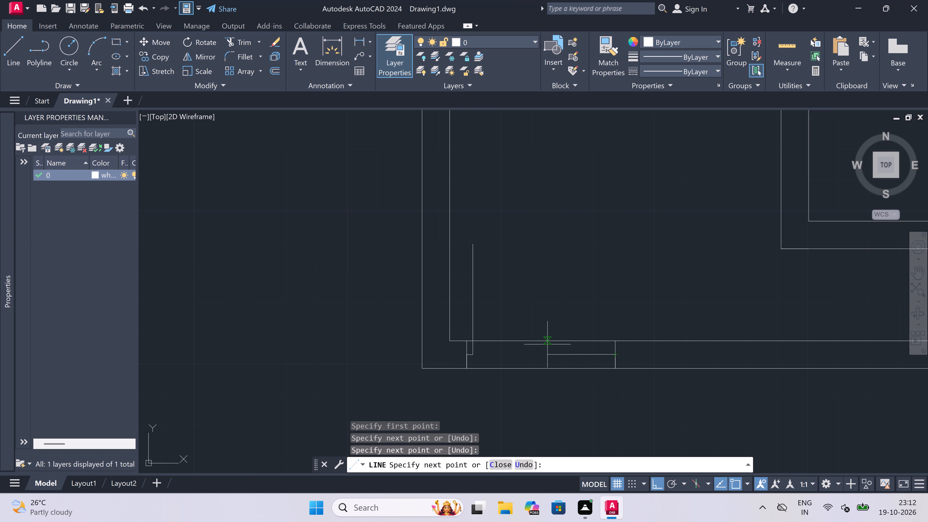
type("2'")
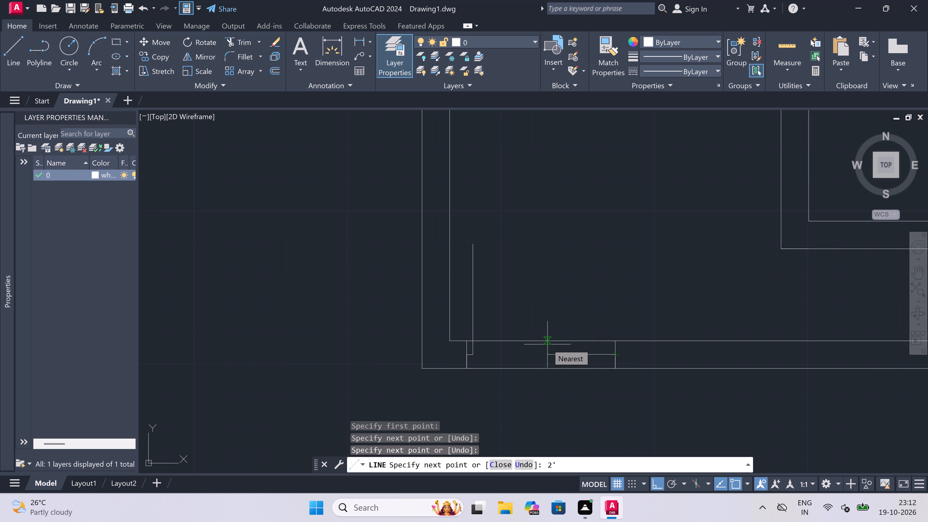
key("BackSpace")
type("\"")
key("space")
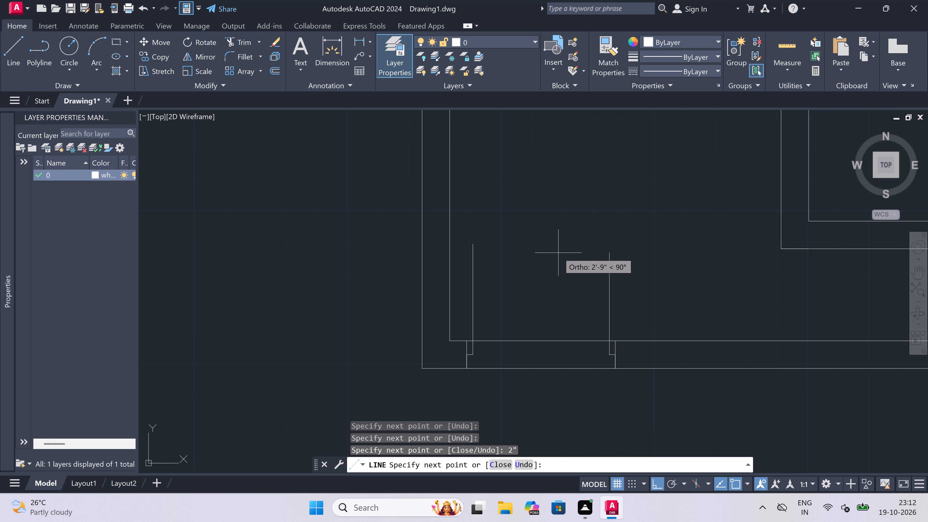
key("3")
type("'")
key("space")
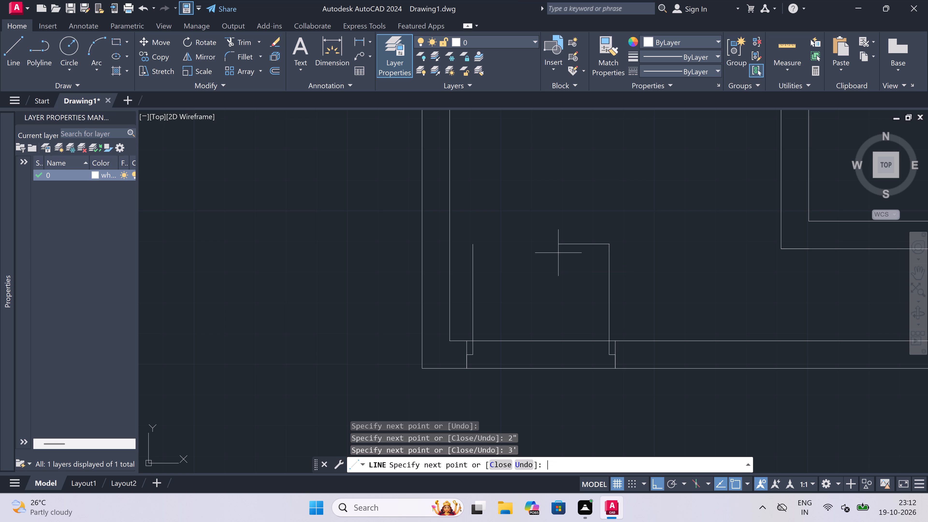
key("Escape")
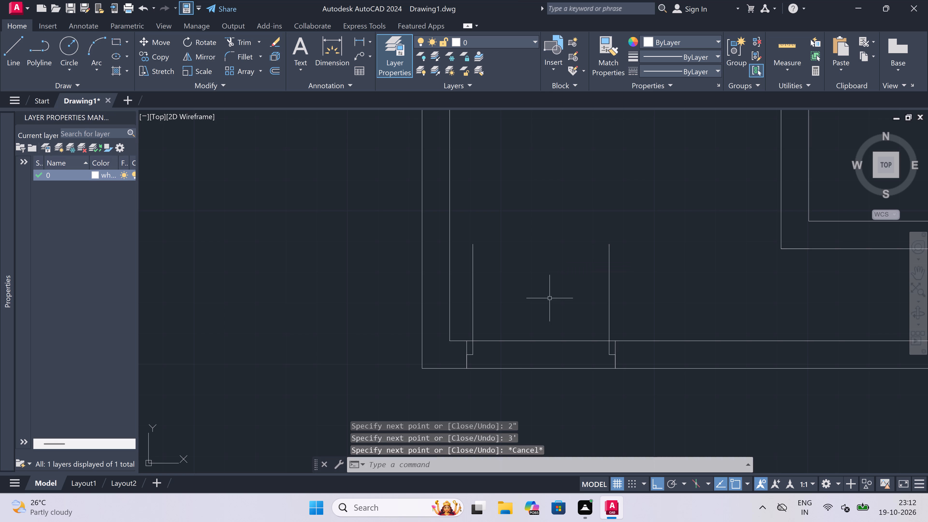
Draw a short vertical marker line up from the bottom wall's inner line, midway between the two door leaves.
key("space")
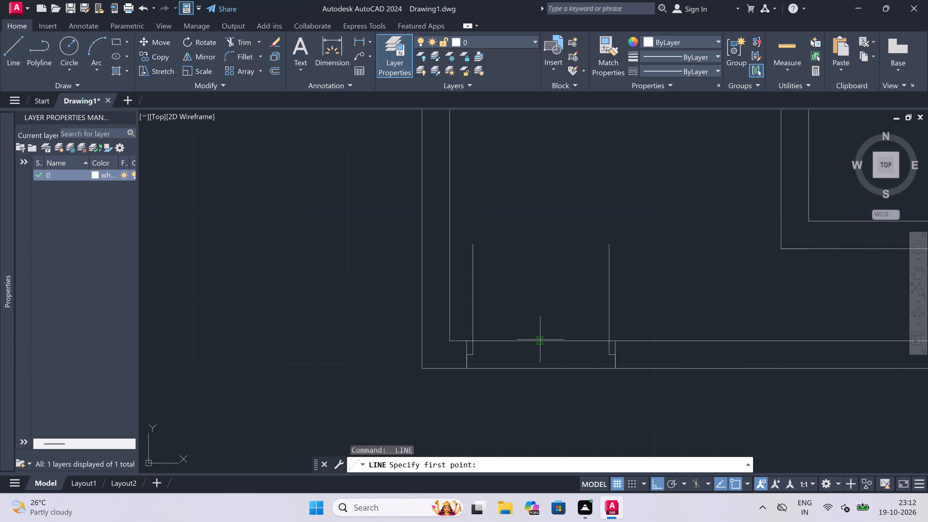
left_click(541, 340)
left_click(543, 327)
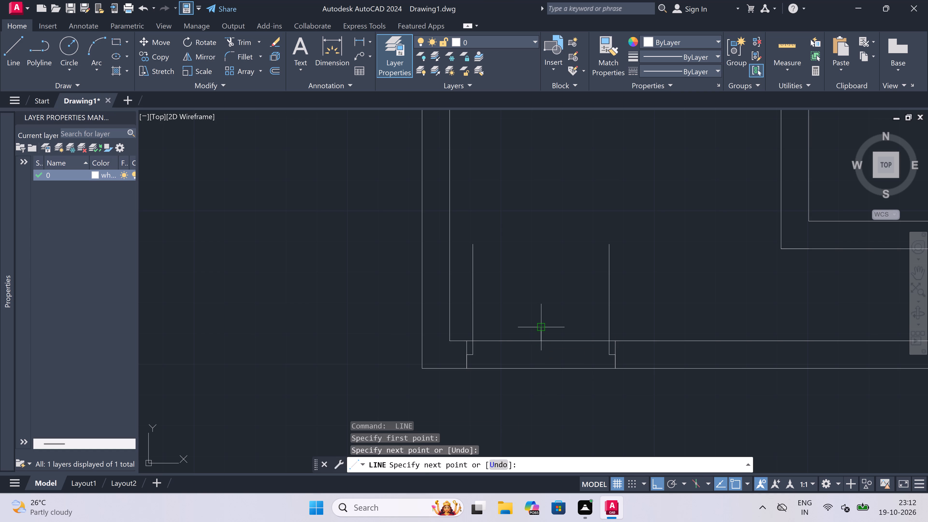
key("Escape")
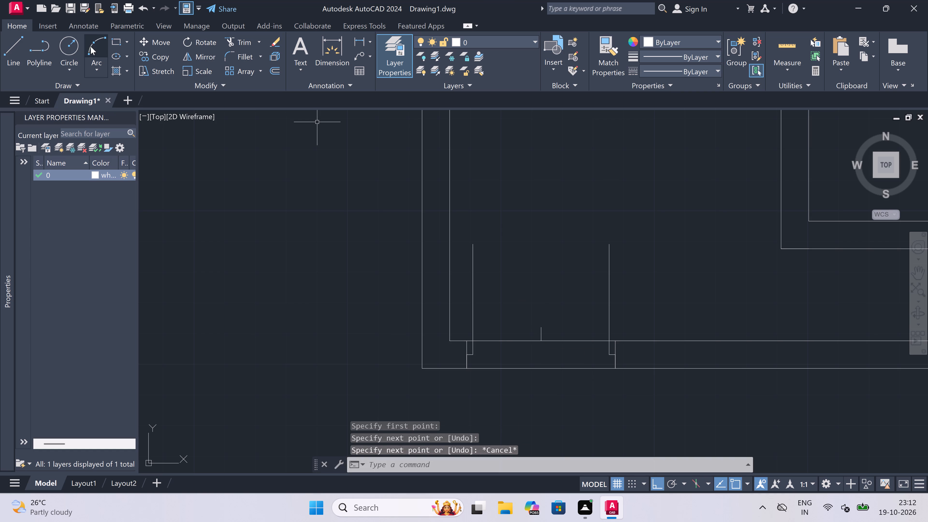
Draw the left leaf's swing as a Start, End, Direction arc from its top to the marker's base, with a horizontal start tangent.
double_click(94, 63)
double_click(94, 60)
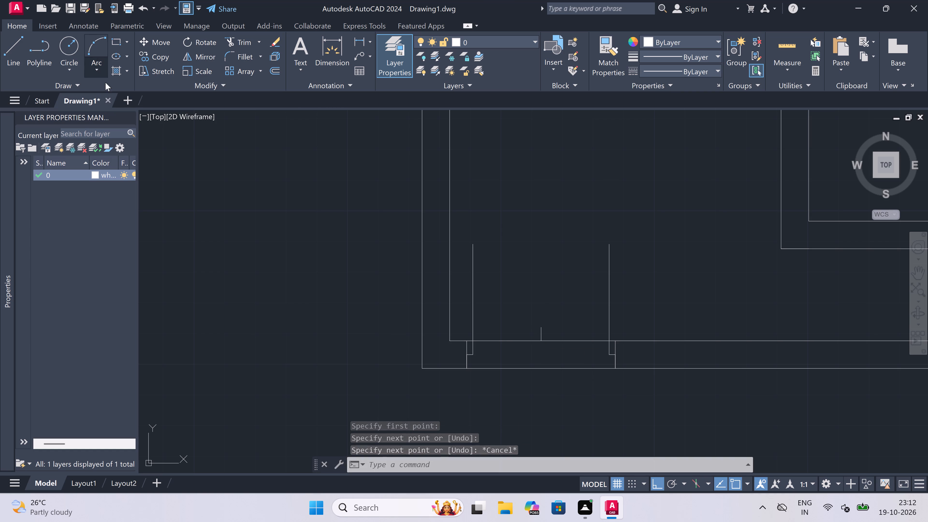
left_click(102, 59)
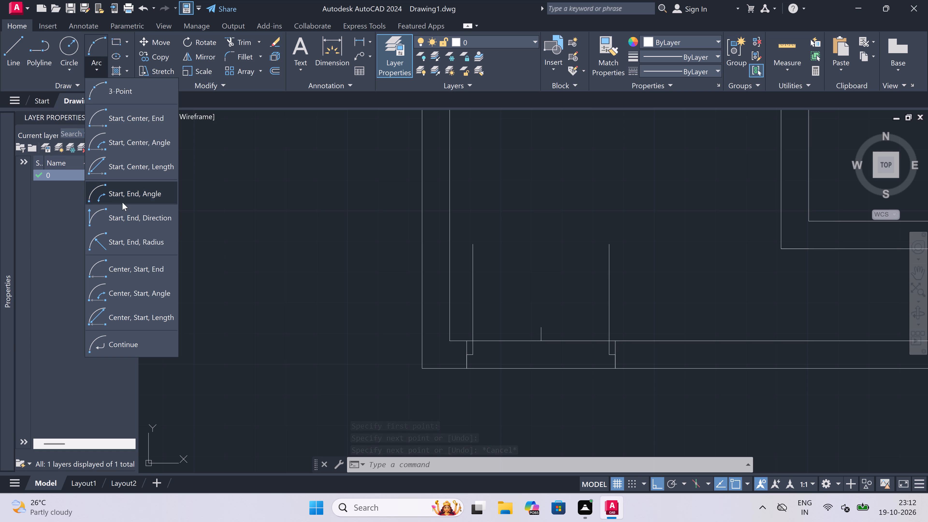
double_click(125, 213)
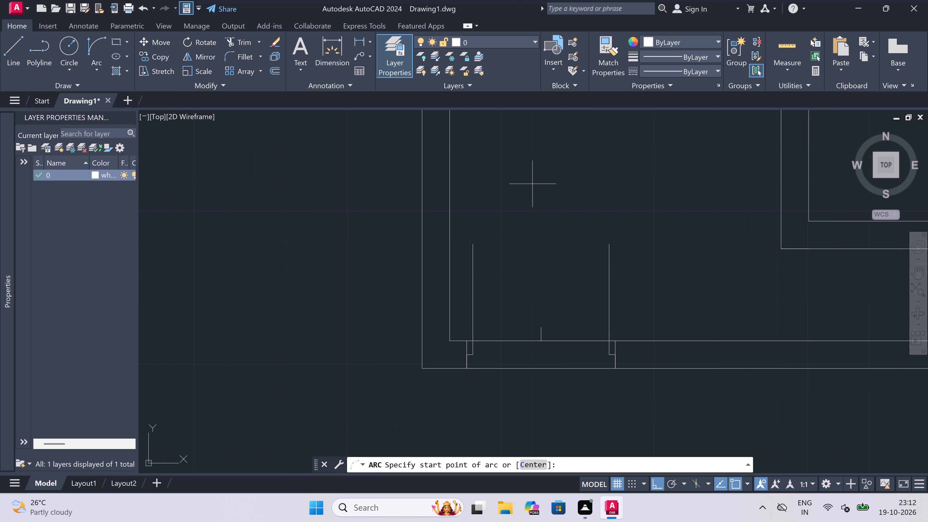
left_click(471, 243)
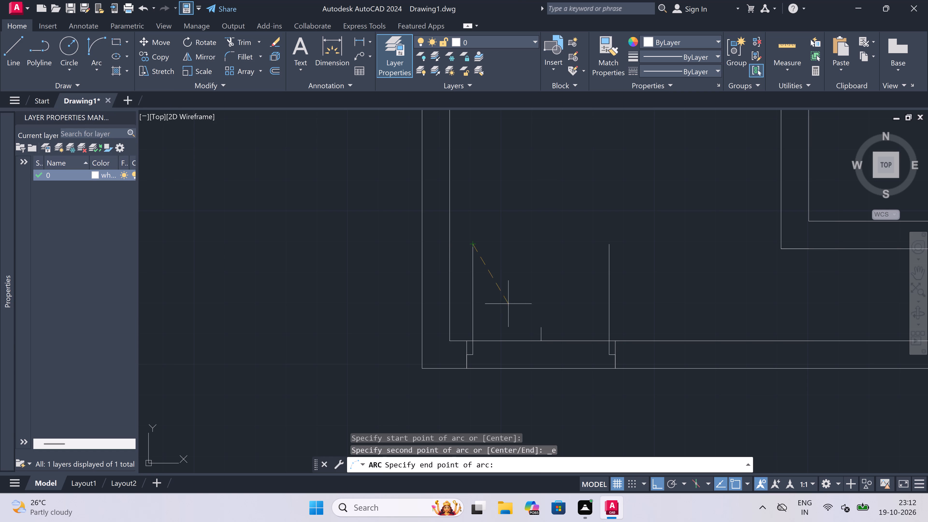
left_click(538, 342)
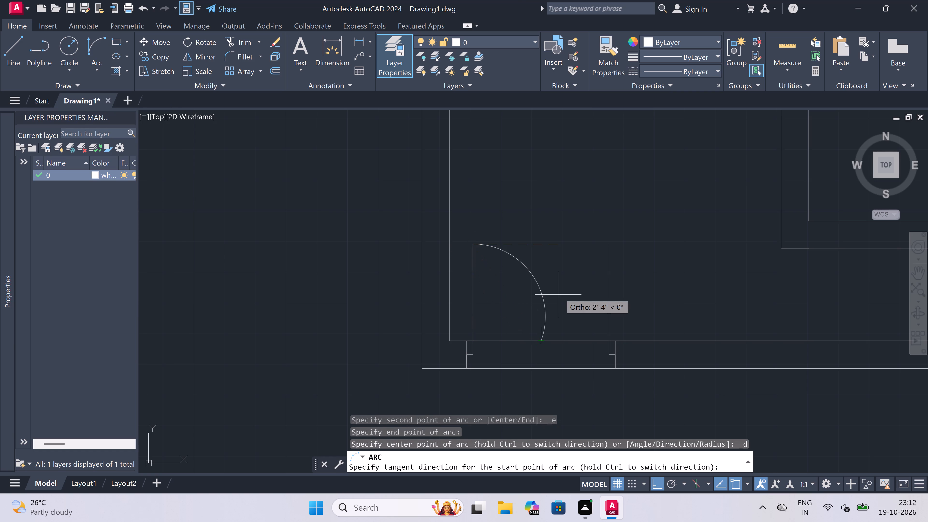
left_click(560, 293)
Draw the right leaf's swing as a three-point arc from its top through the marker's base, ending below the bottom wall.
key("space")
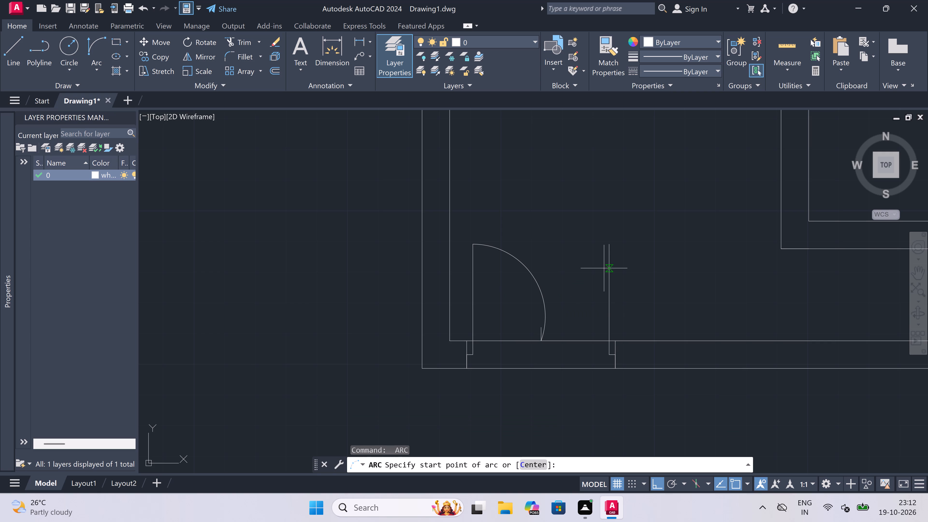
left_click(610, 239)
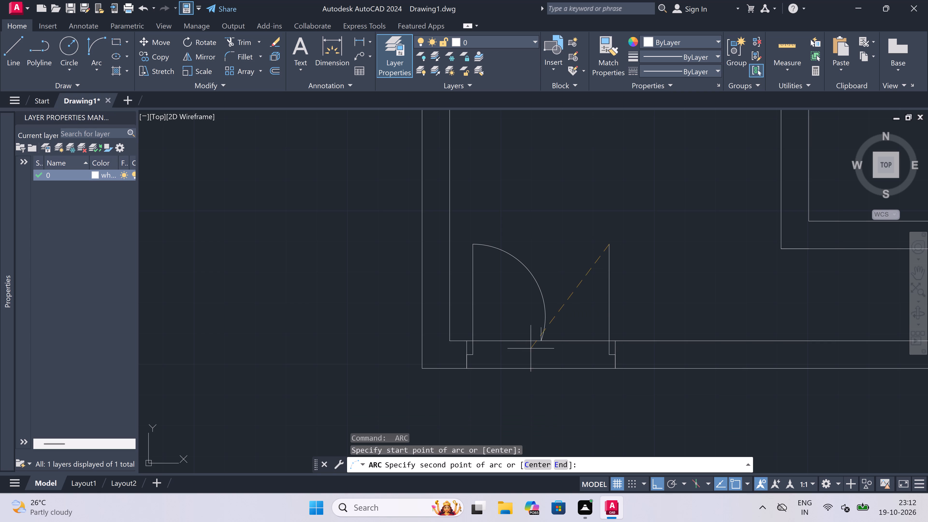
left_click(539, 341)
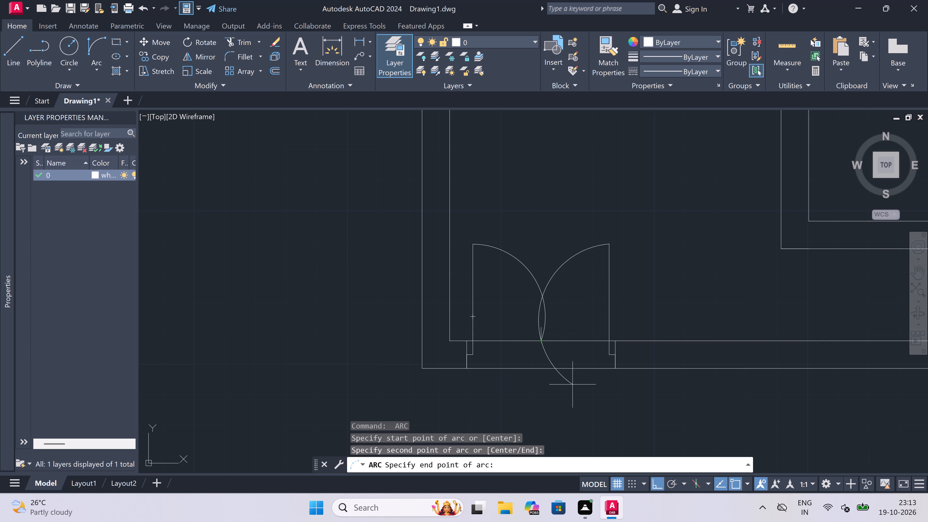
left_click(573, 391)
Trim both swing arcs between their crossing point and the wall so the two arcs meet at one point.
key("t")
key("r")
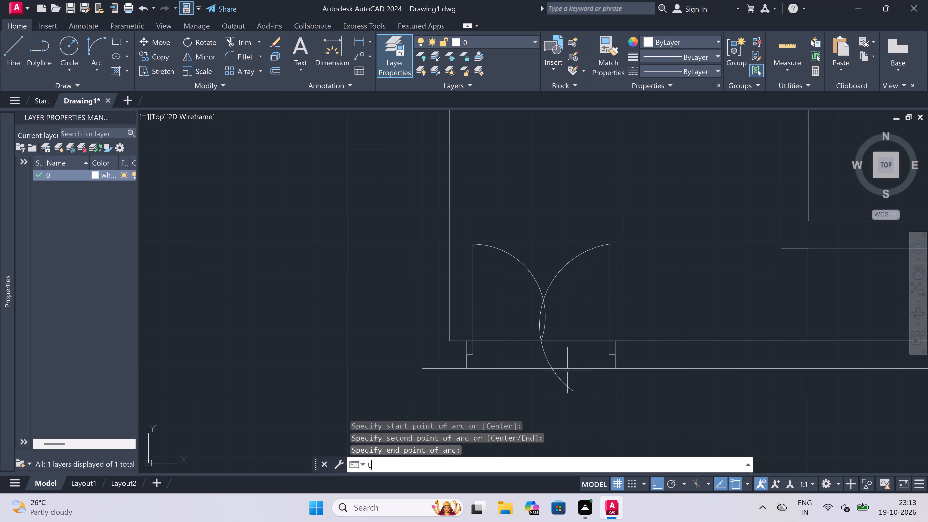
key("space")
left_click(555, 326)
left_click(522, 325)
Trim away the marker line, the bottom wall's lines across the double-door opening, and the leftover arc piece below the wall.
left_click(534, 327)
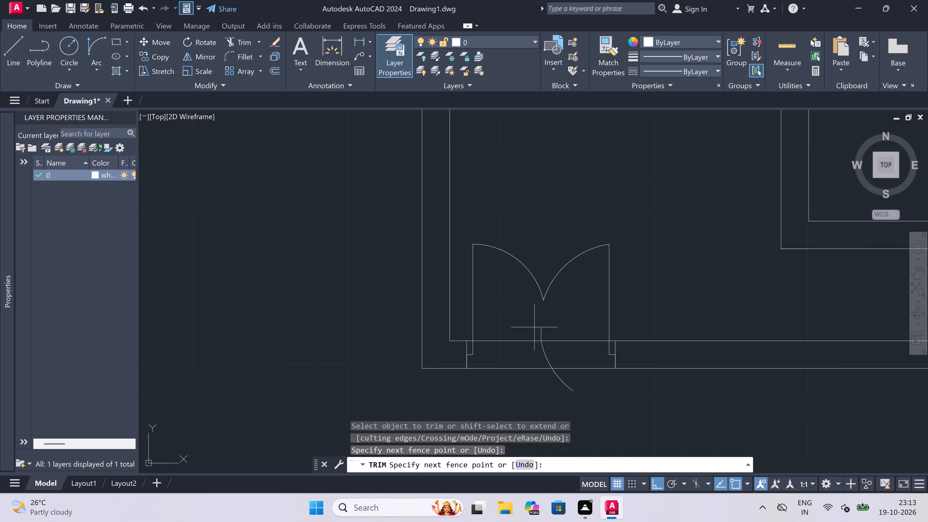
left_click(547, 342)
left_click_drag(549, 338, 545, 341)
left_click(509, 381)
left_click_drag(507, 371, 504, 362)
left_click_drag(508, 316, 507, 324)
left_click(504, 377)
left_click(514, 316)
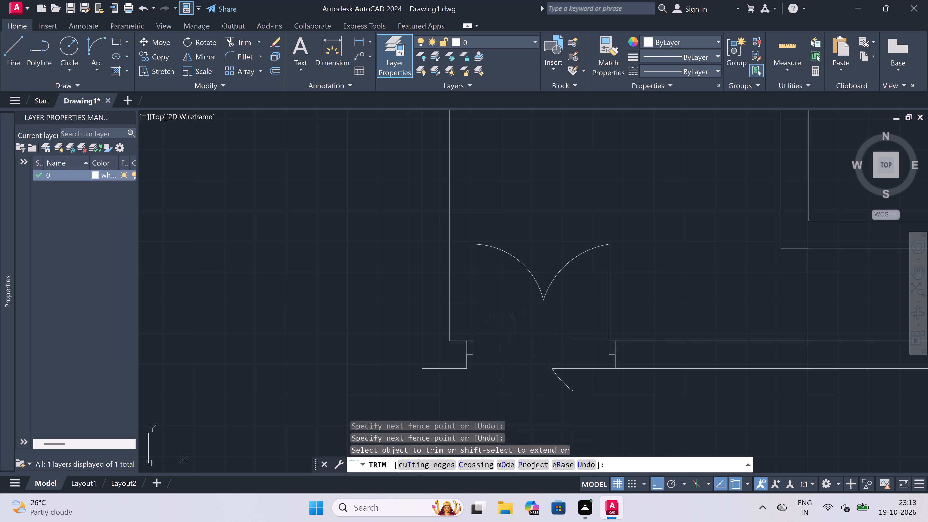
left_click_drag(560, 404, 560, 401)
left_click(576, 350)
key("Escape")
Draw the right jamb line across the left small room's top wall, adding a 2" leftward stop from its midpoint and a 2' leaf downward.
scroll(539, 354, "down", 4)
key("l")
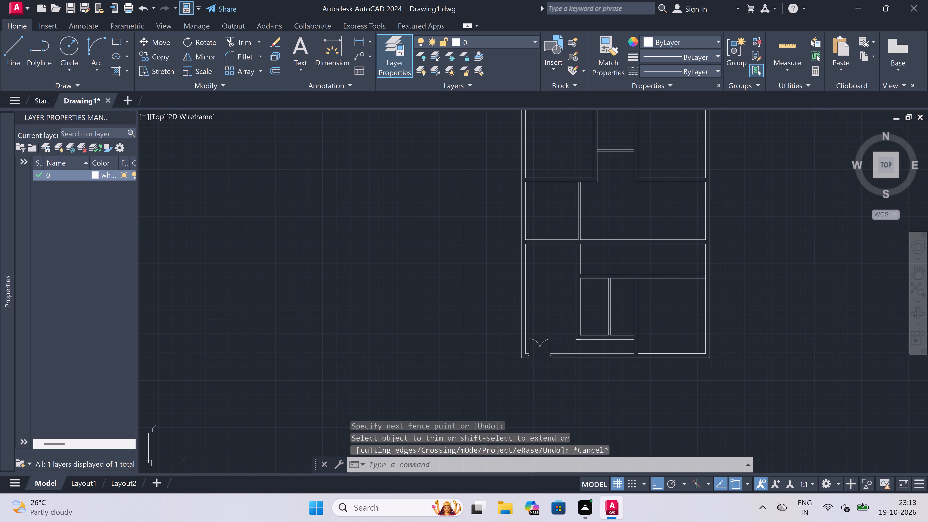
key("space")
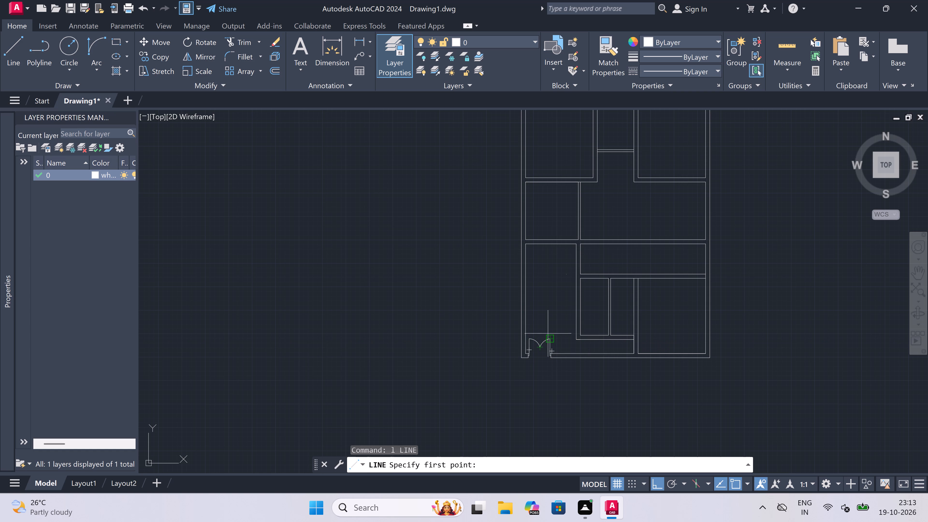
scroll(586, 280, "up", 2)
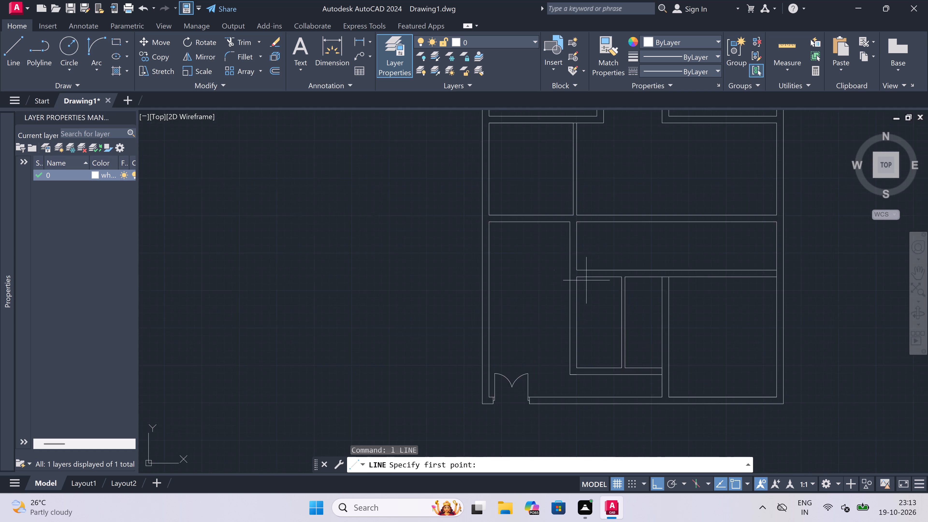
scroll(618, 267, "up", 2)
left_click(655, 258)
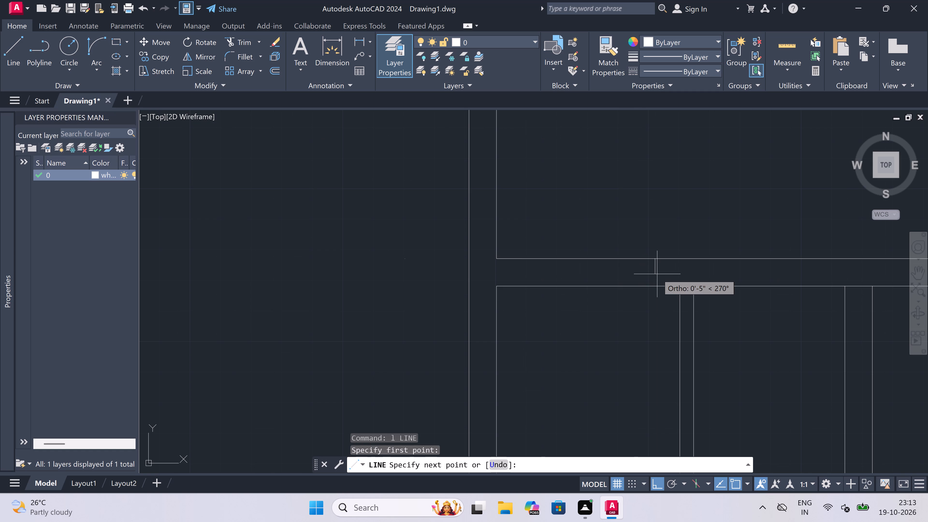
left_click(654, 284)
left_click(655, 267)
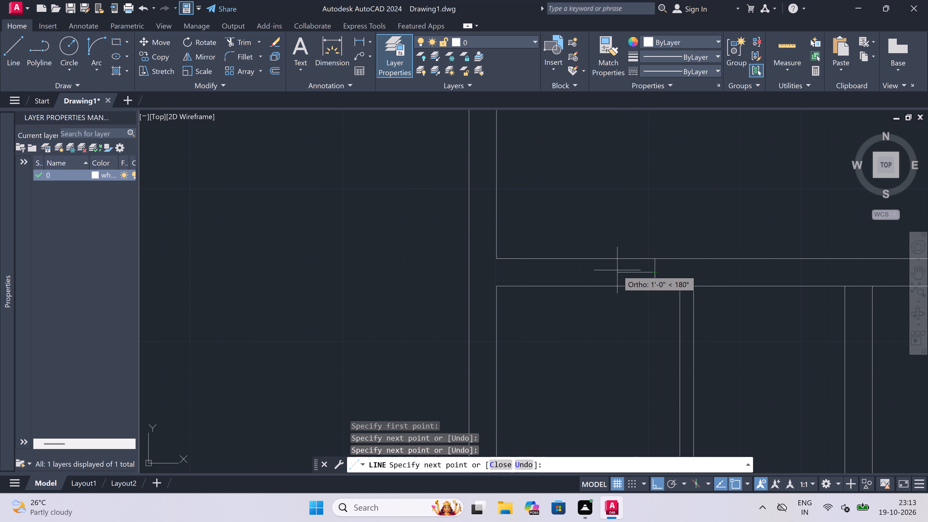
key("2")
type("\"")
key("space")
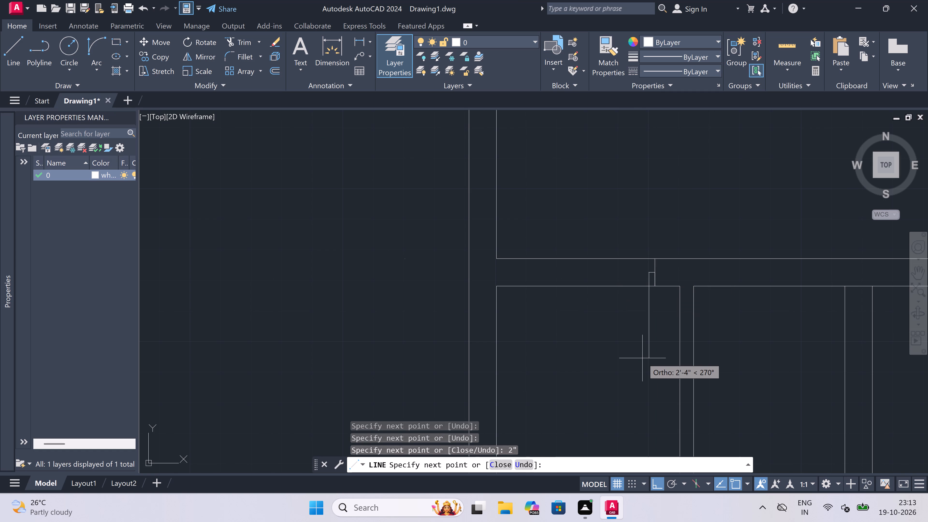
type("2'")
key("space")
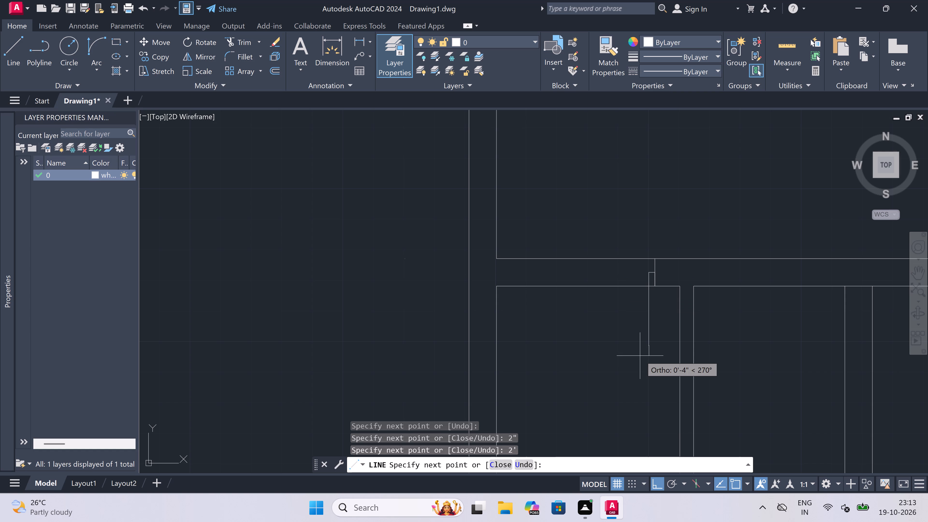
key("Escape")
Draw the opposite jamb line across the same wall to the left, with a 2" stop from its midpoint toward the leaf.
key("space")
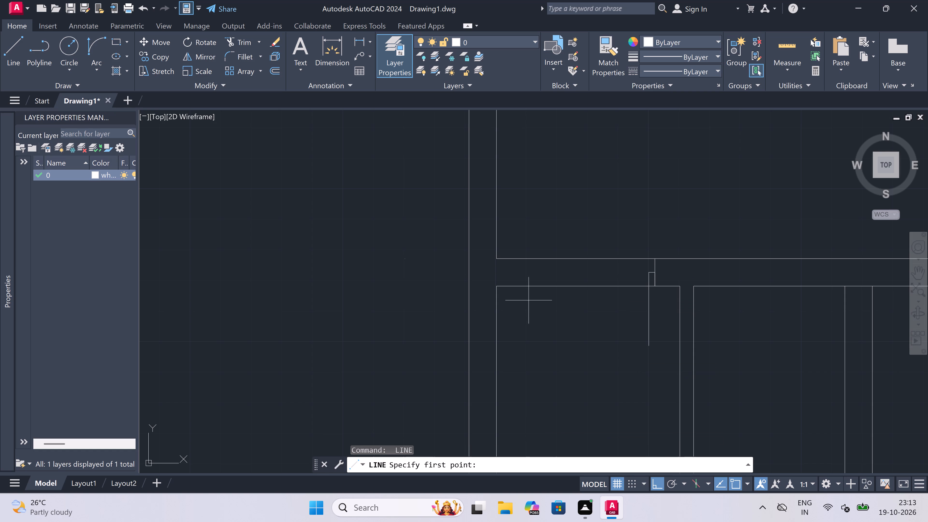
left_click(579, 262)
left_click(576, 284)
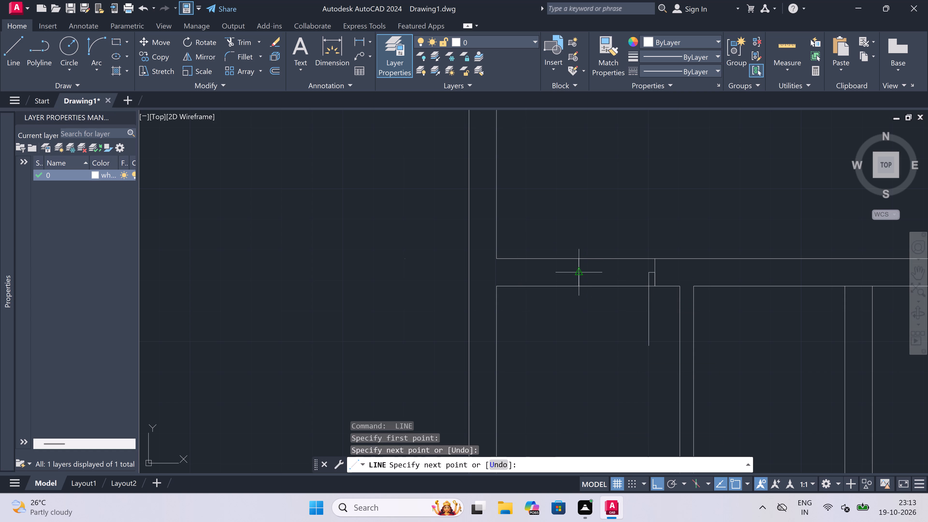
left_click(586, 268)
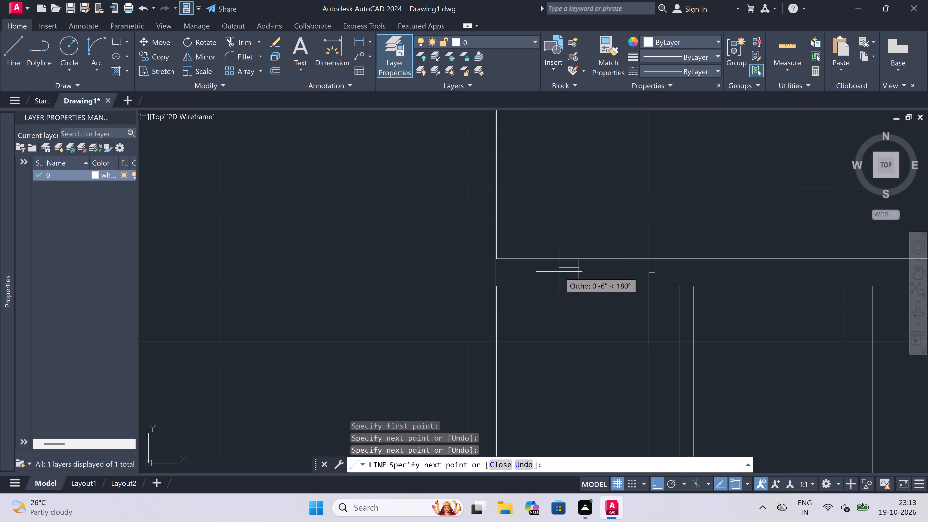
key("ctrl+z")
left_click(575, 271)
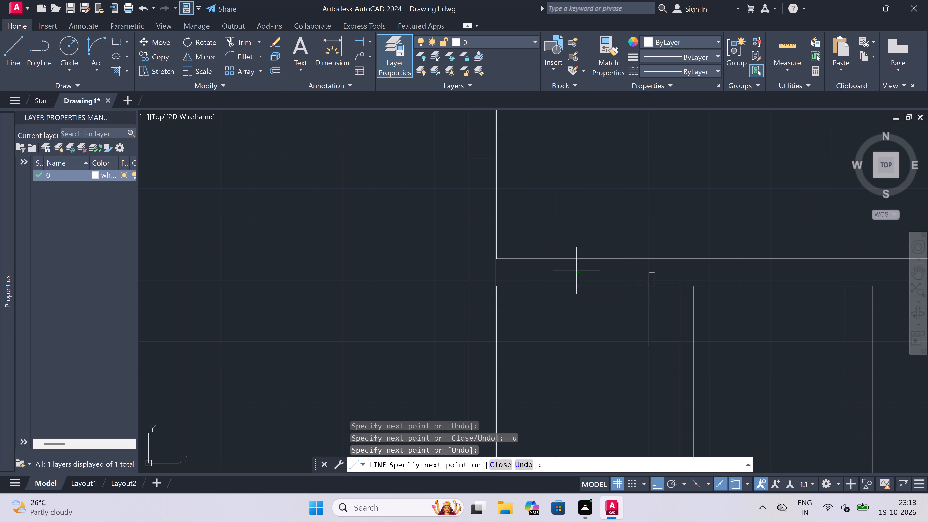
key("2")
type("\"")
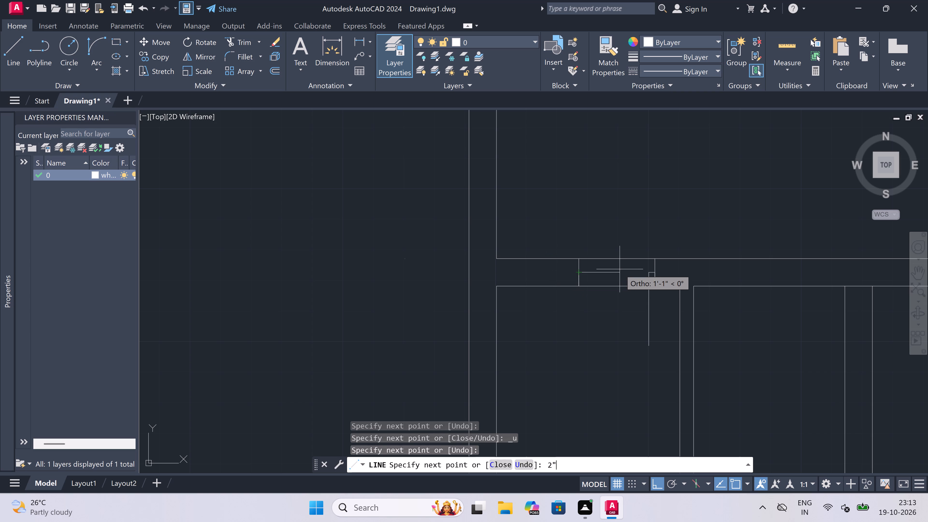
key("space")
key("Escape")
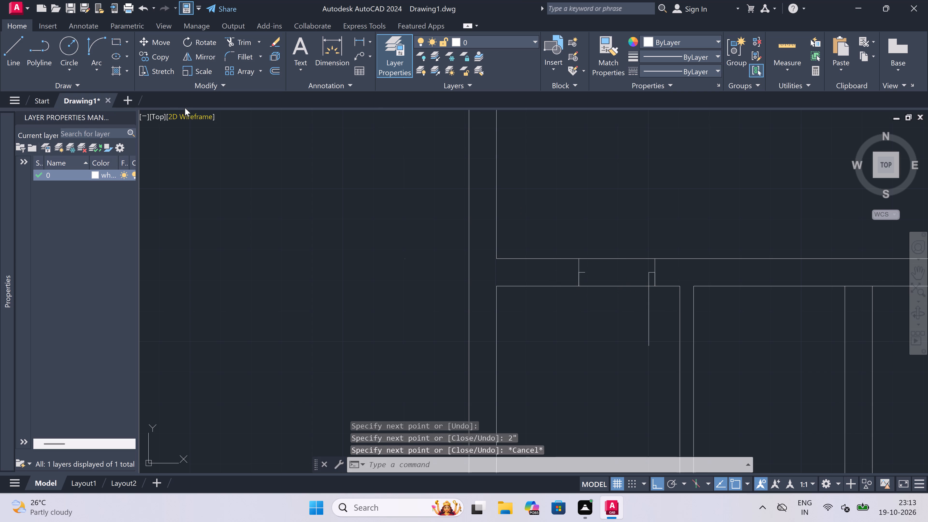
Draw the door swing as a Start, End, Direction arc from the leaf's lower end to the left stop's end, with a horizontal start tangent.
left_click(97, 45)
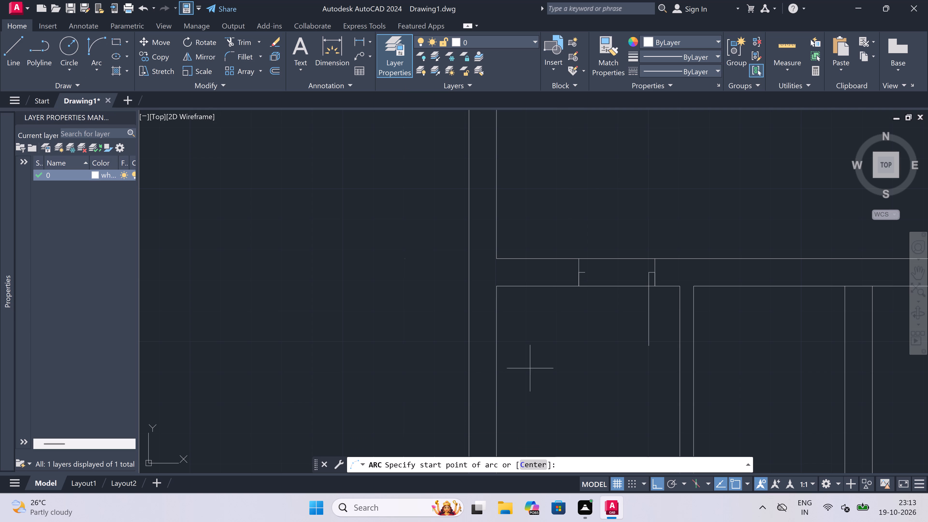
left_click_drag(648, 341, 639, 331)
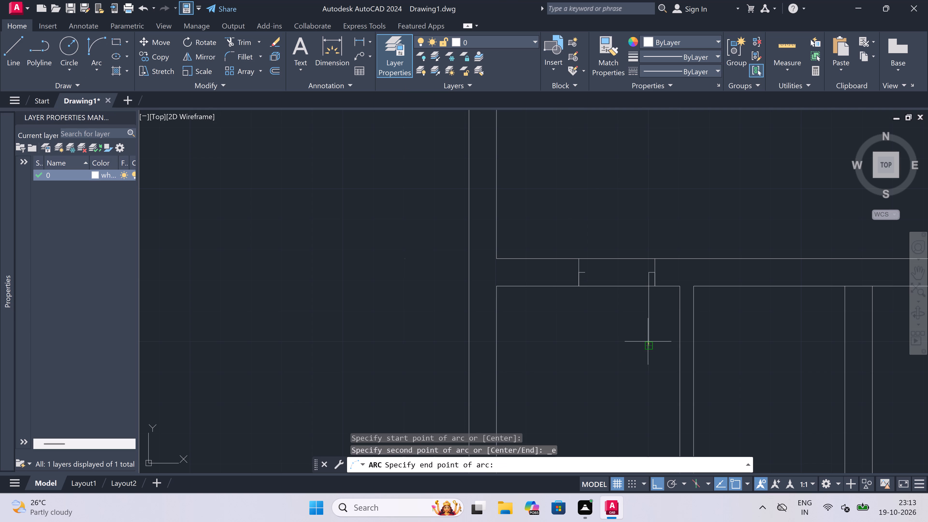
left_click(584, 270)
left_click(533, 332)
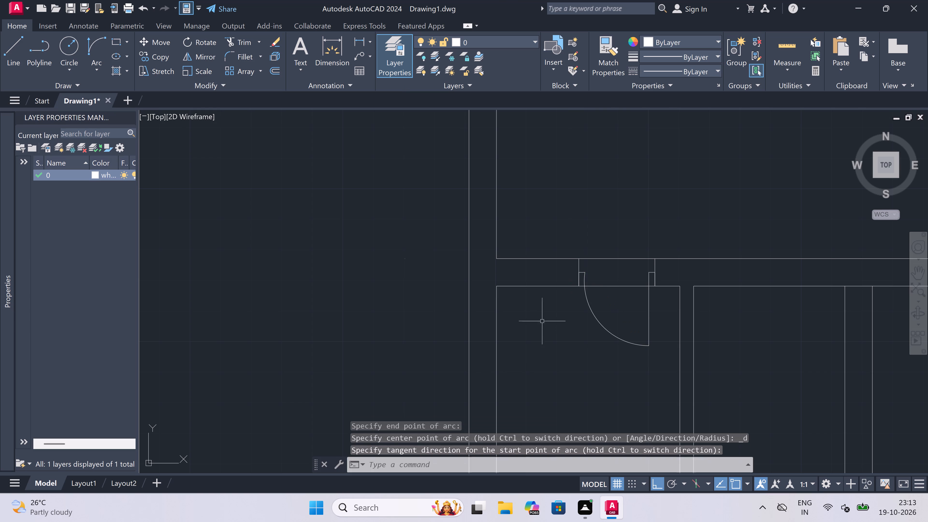
Trim away both wall lines between the two jambs to open the doorway.
key("t")
key("r")
key("space")
left_click_drag(614, 228, 615, 235)
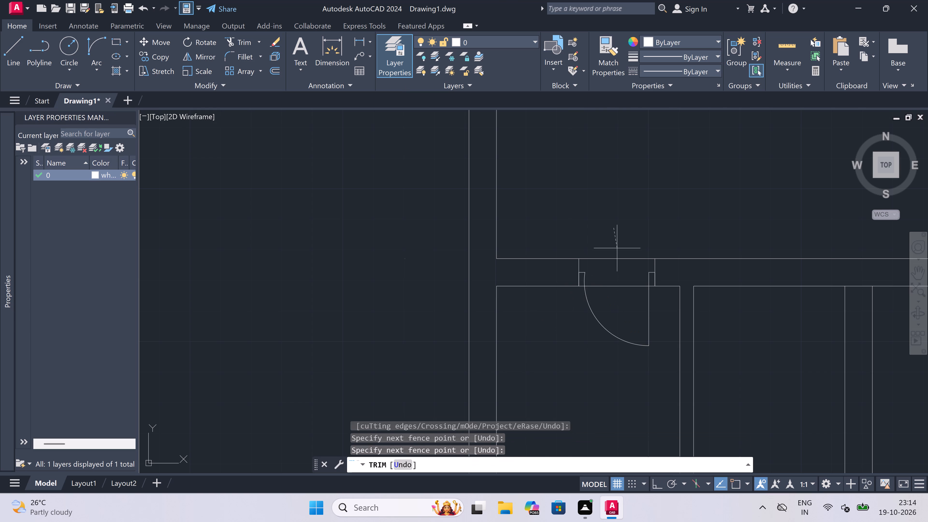
left_click_drag(623, 307, 623, 304)
key("Escape")
Draw the left jamb line across the right small room's bottom wall, adding a 2" rightward stop from its midpoint and a 2' leaf upward.
scroll(595, 260, "down", 3)
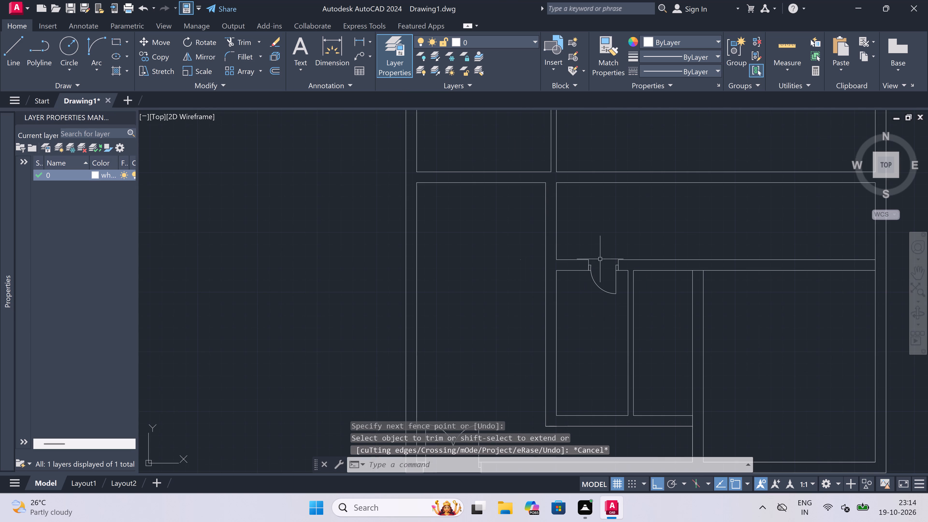
key("l")
key("space")
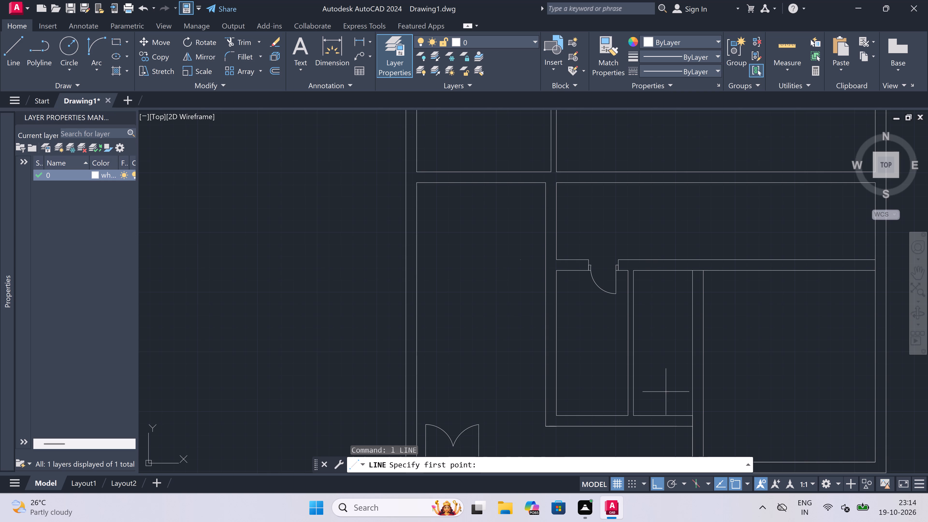
scroll(669, 398, "down", 2)
scroll(660, 425, "up", 4)
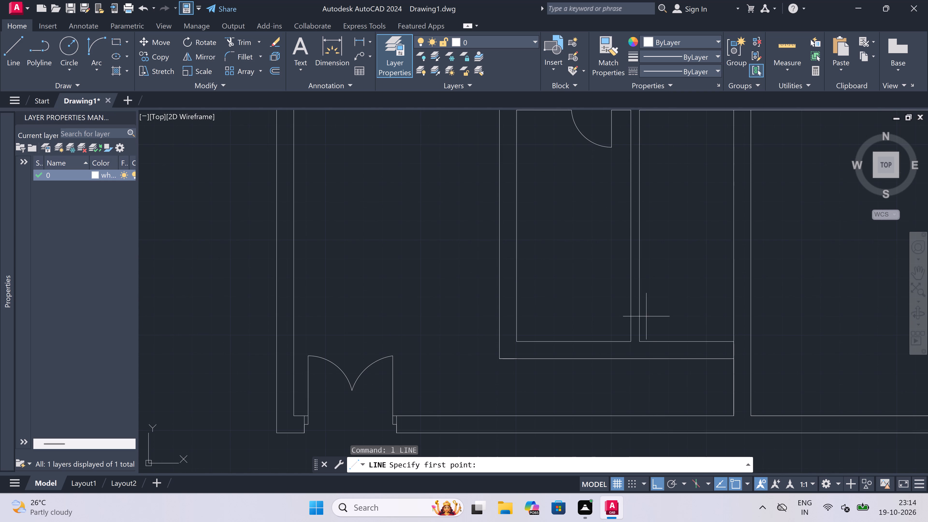
scroll(652, 341, "up", 2)
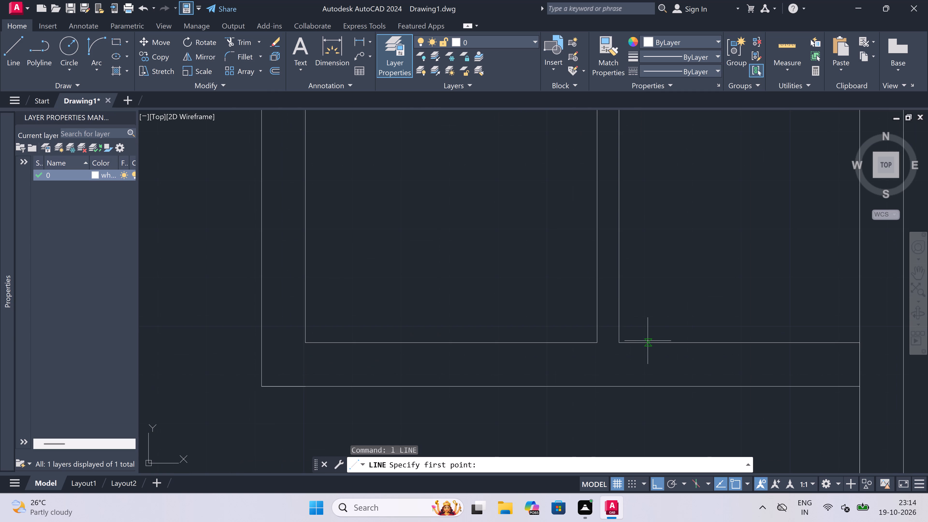
left_click(640, 343)
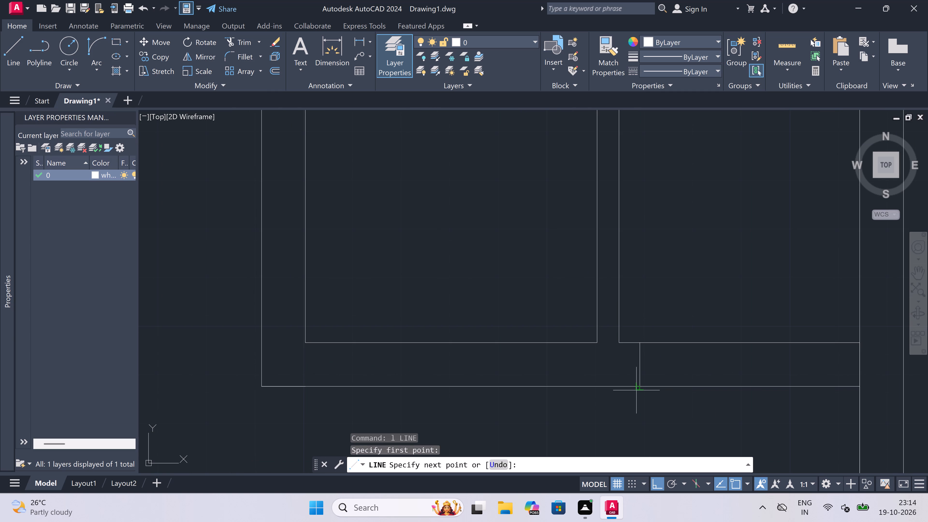
left_click(636, 390)
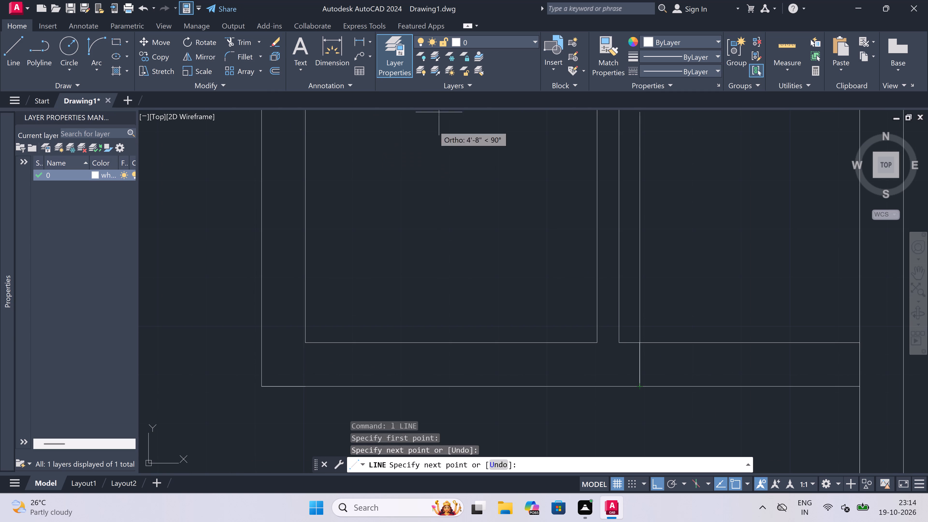
left_click_drag(642, 368, 644, 368)
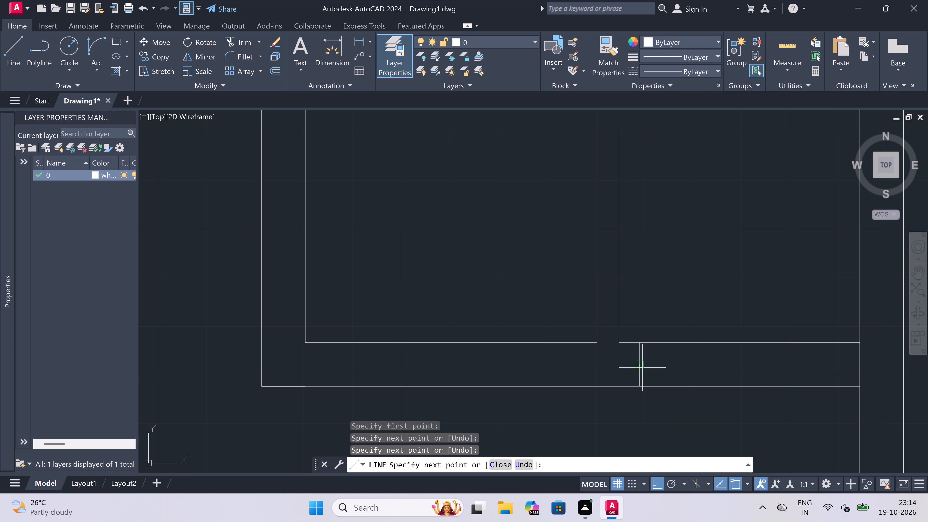
left_click_drag(644, 368, 648, 366)
key("2")
type("\"")
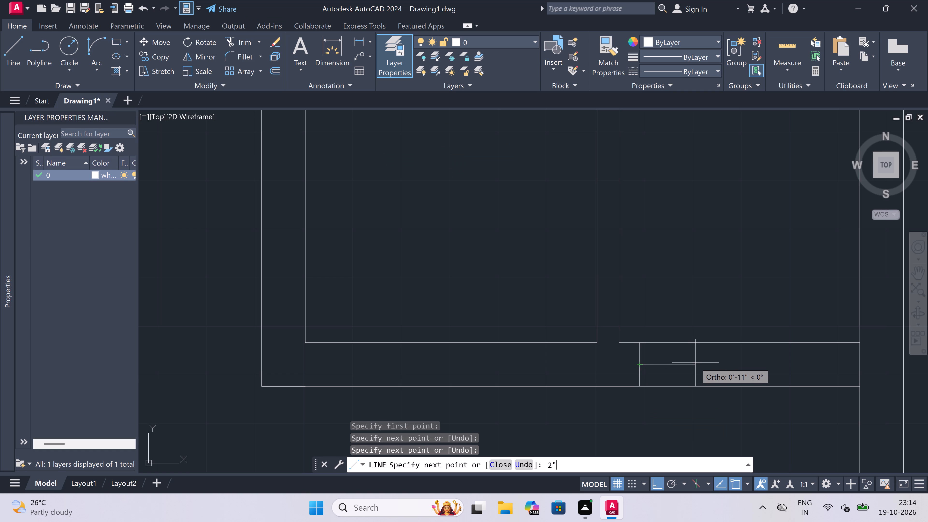
key("space")
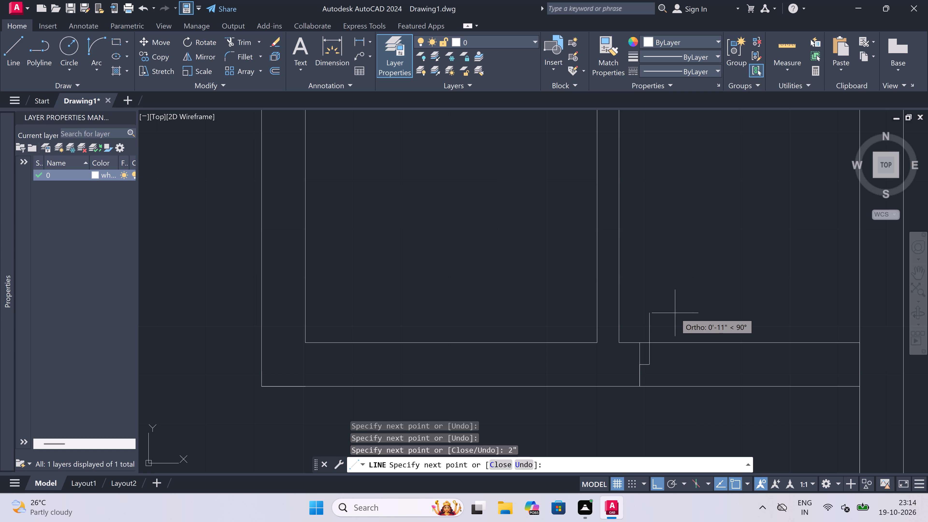
type("2'")
key("space")
key("Escape")
Draw the right jamb line across the same bottom wall, with a 2" stop from its midpoint toward the leaf.
key("space")
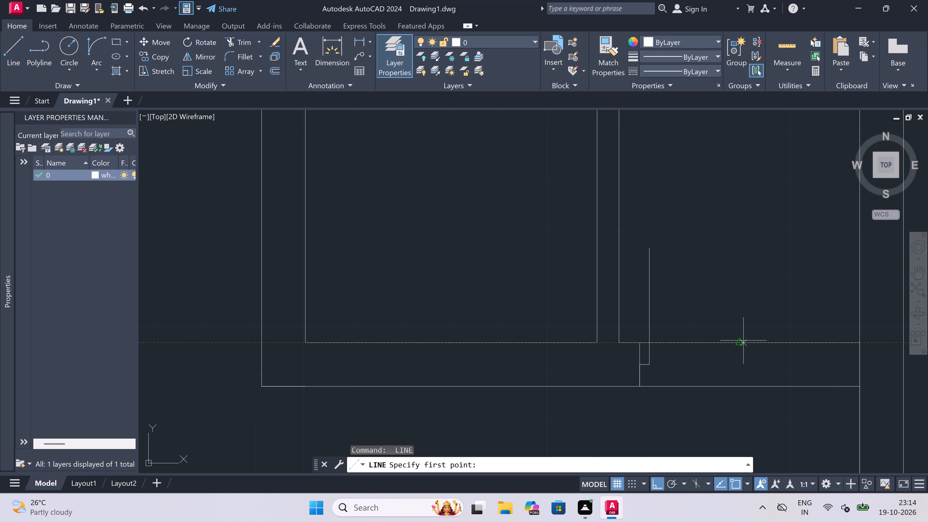
scroll(749, 340, "up", 1)
left_click(749, 342)
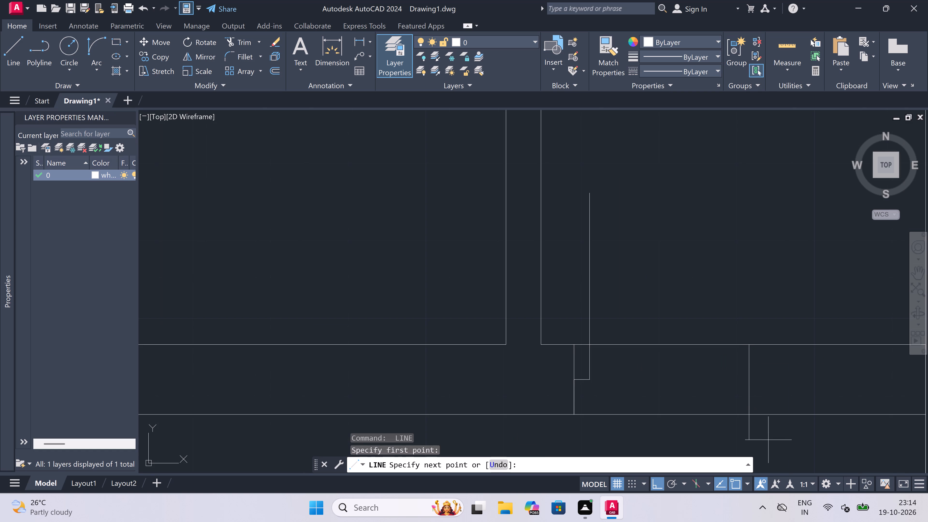
left_click(752, 414)
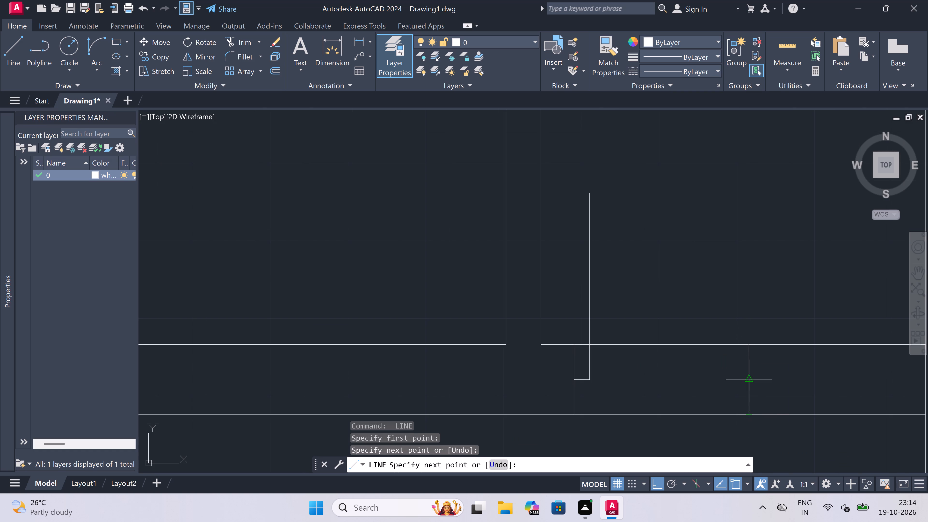
left_click(746, 378)
type("2\"")
key("space")
key("Escape")
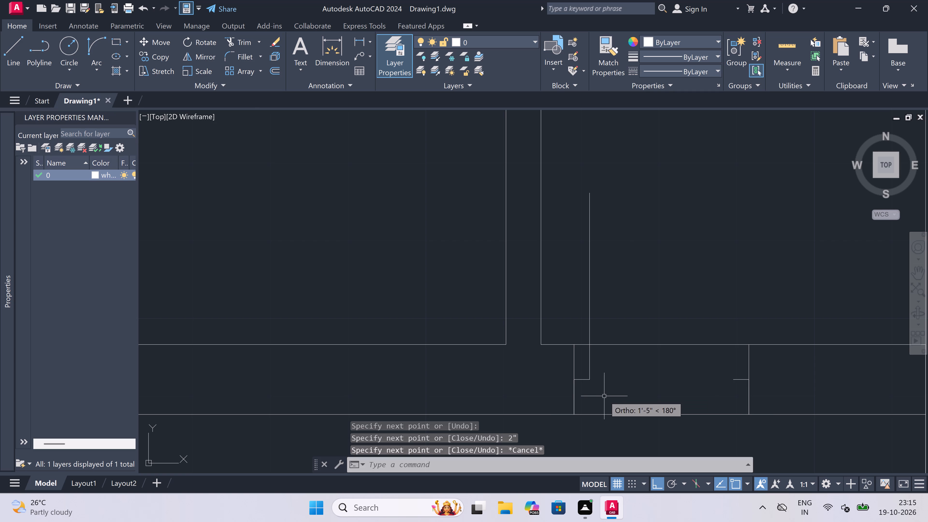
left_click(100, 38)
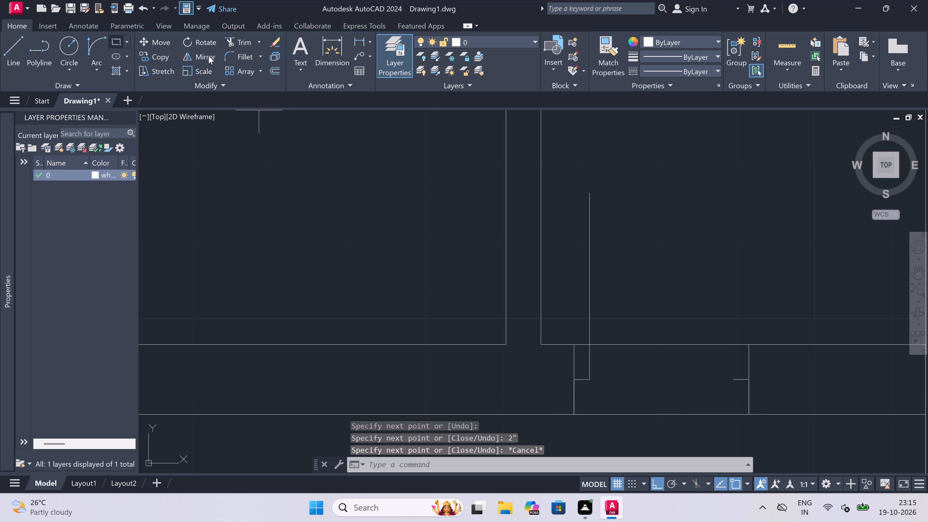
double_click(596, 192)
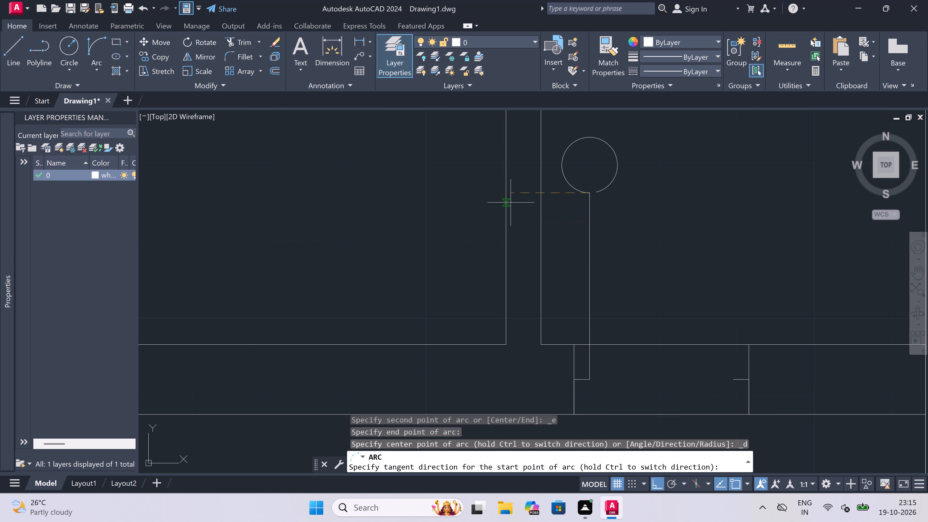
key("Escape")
Draw a three-point arc from the leaf's upper end through the right stop's end, finishing below the wall.
key("space")
left_click(589, 192)
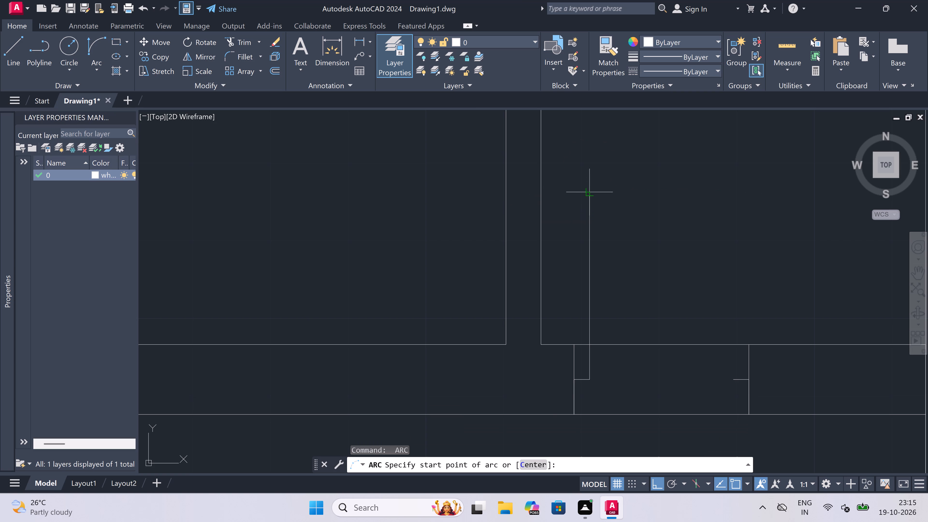
left_click(730, 379)
scroll(722, 294, "down", 2)
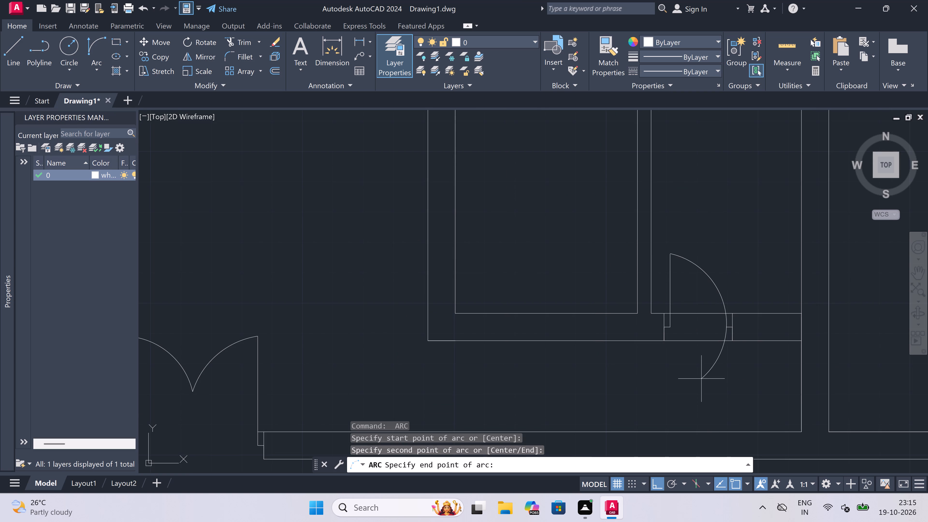
left_click(700, 363)
Trim away both wall lines between the two jambs and the part of the arc extending below the wall.
key("t")
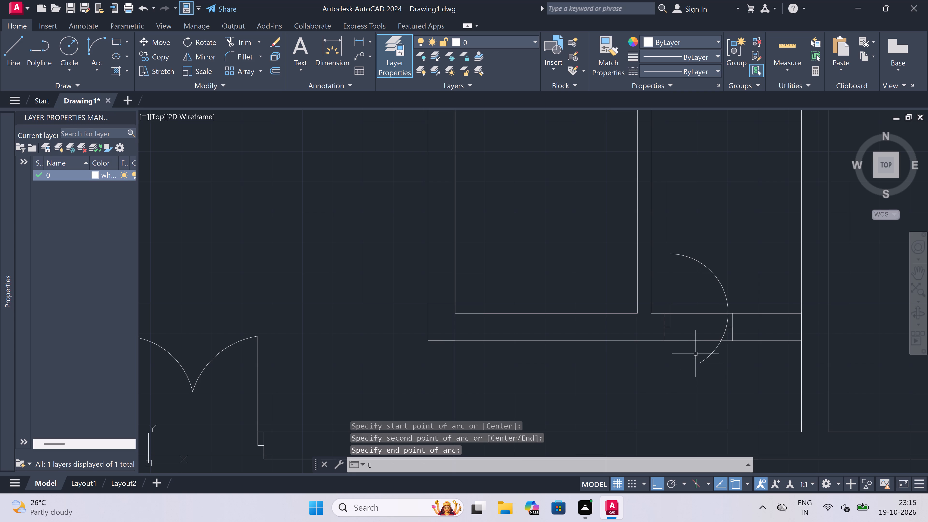
key("r")
key("space")
left_click_drag(693, 290, 697, 294)
left_click_drag(745, 397, 746, 395)
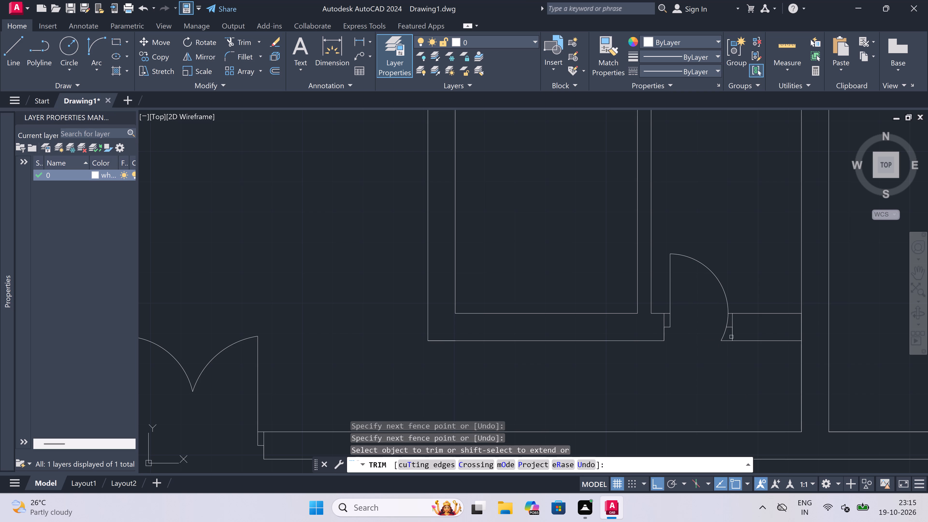
key("Escape")
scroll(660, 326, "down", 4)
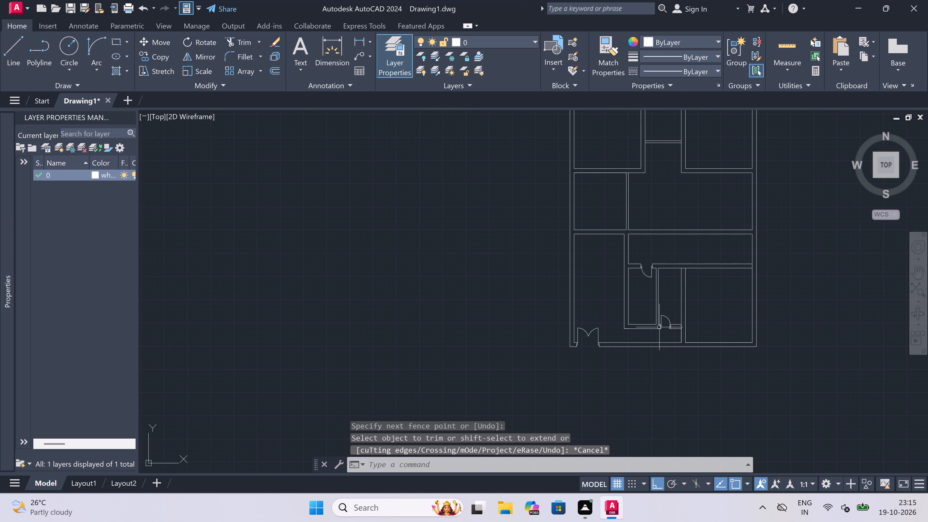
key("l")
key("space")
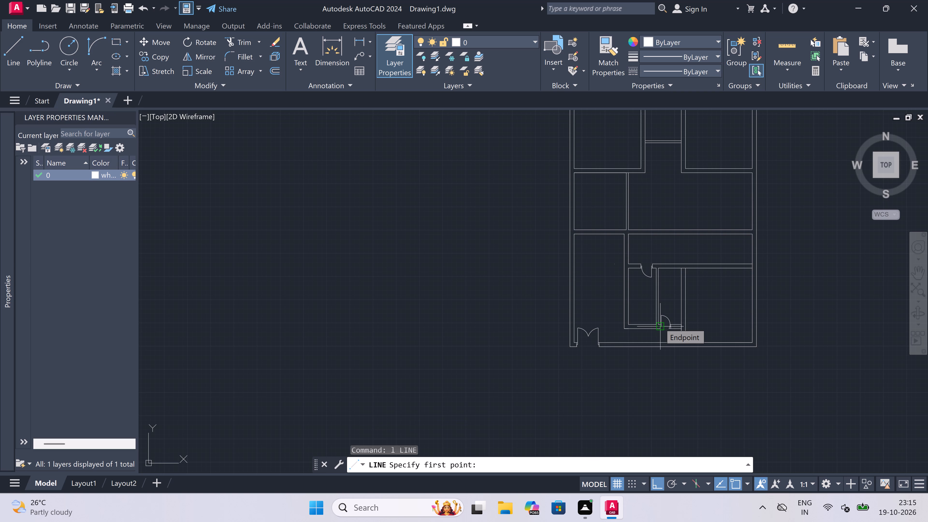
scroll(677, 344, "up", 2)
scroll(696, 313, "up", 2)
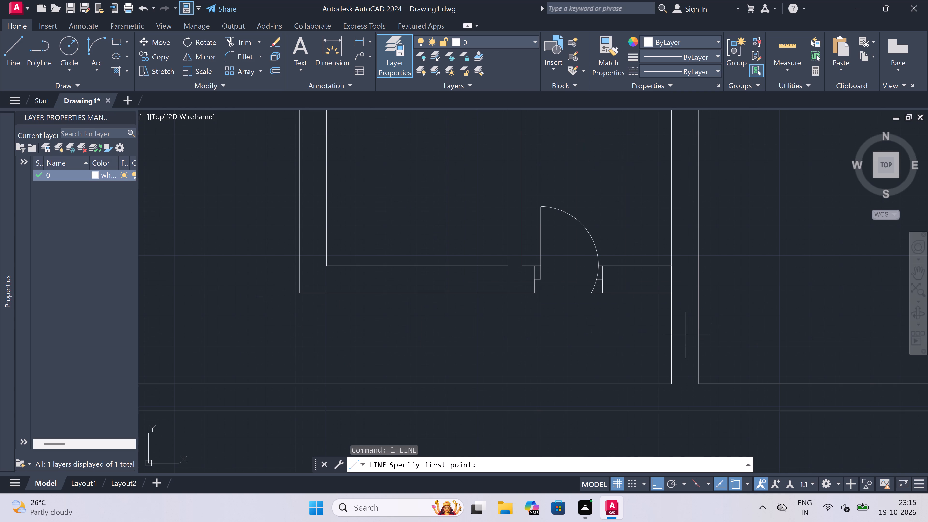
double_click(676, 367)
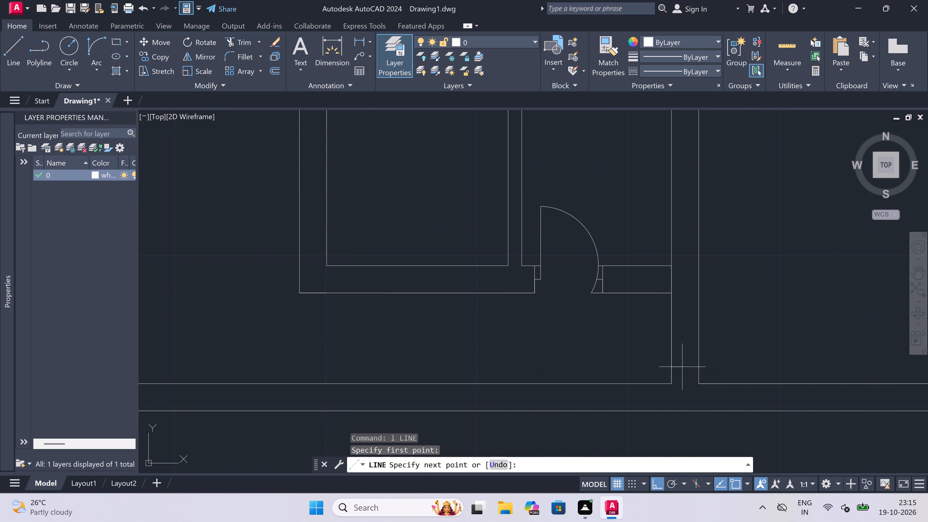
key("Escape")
Draw the lower jamb line across the base of the bottom-right room's left wall, adding a 2" upward stop from its midpoint and a 3' rightward leaf.
key("space")
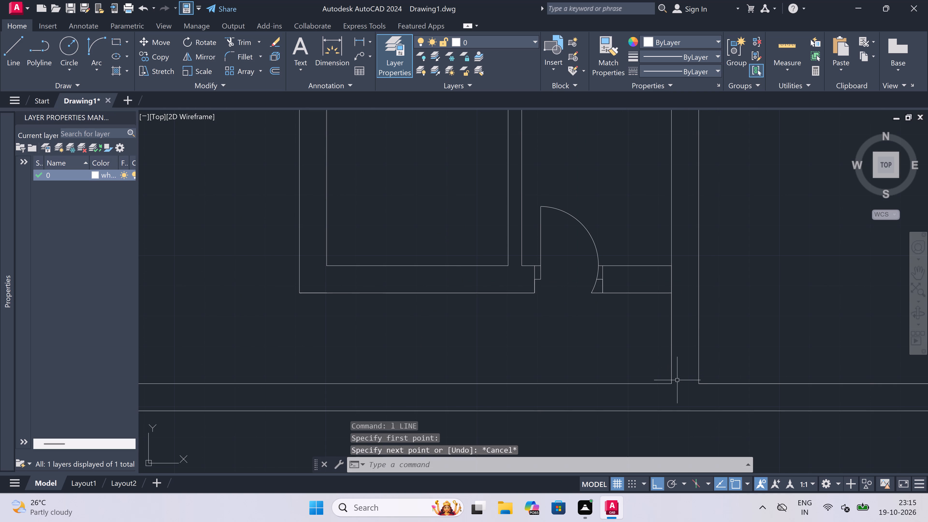
left_click(672, 380)
left_click(696, 383)
left_click(684, 380)
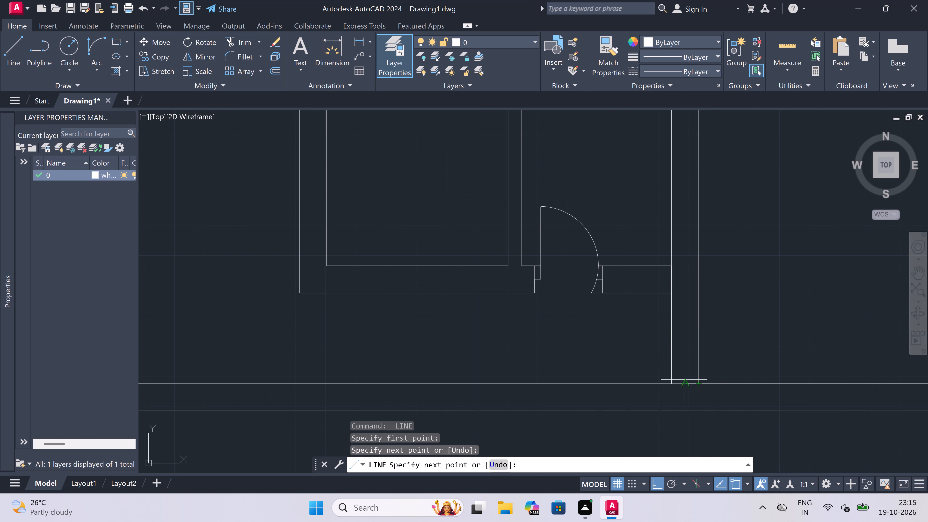
type("2\"")
key("space")
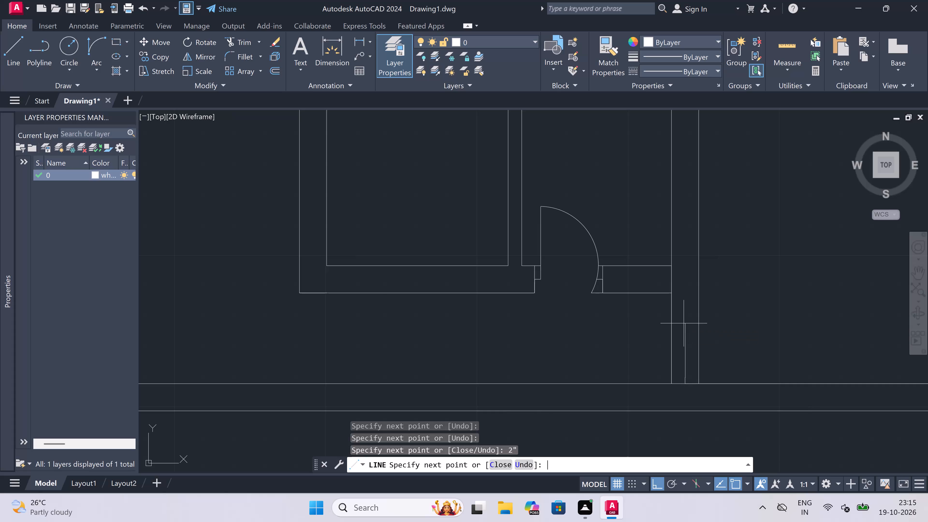
type("3'")
key("space")
key("Escape")
Draw the upper jamb line across the same wall at the passage's upper corner, adding a 2" downward stop from its midpoint.
key("space")
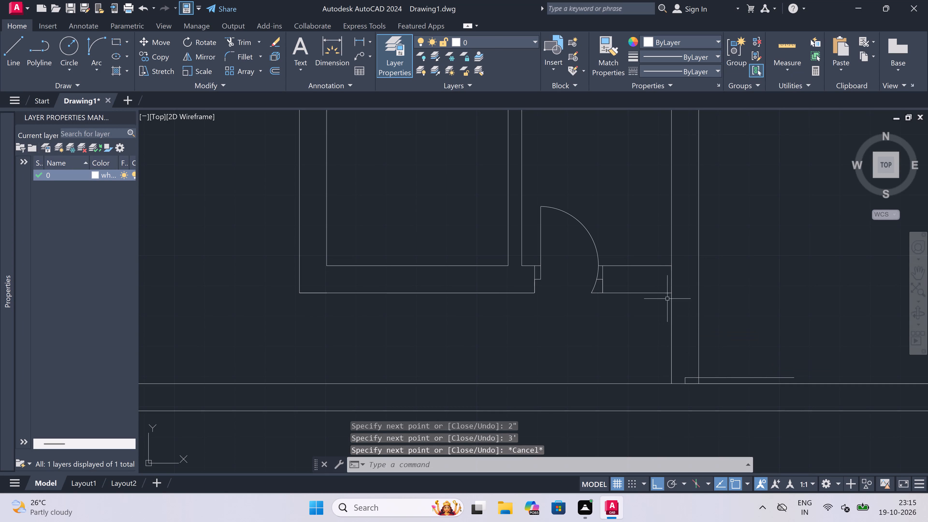
left_click_drag(671, 293, 675, 292)
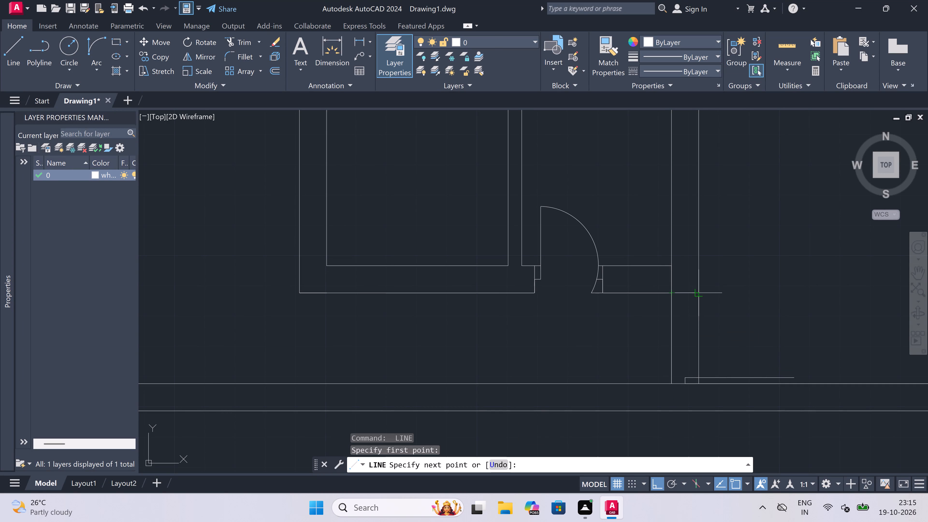
left_click(697, 294)
left_click_drag(686, 293, 687, 296)
type("2\"")
key("space")
key("Escape")
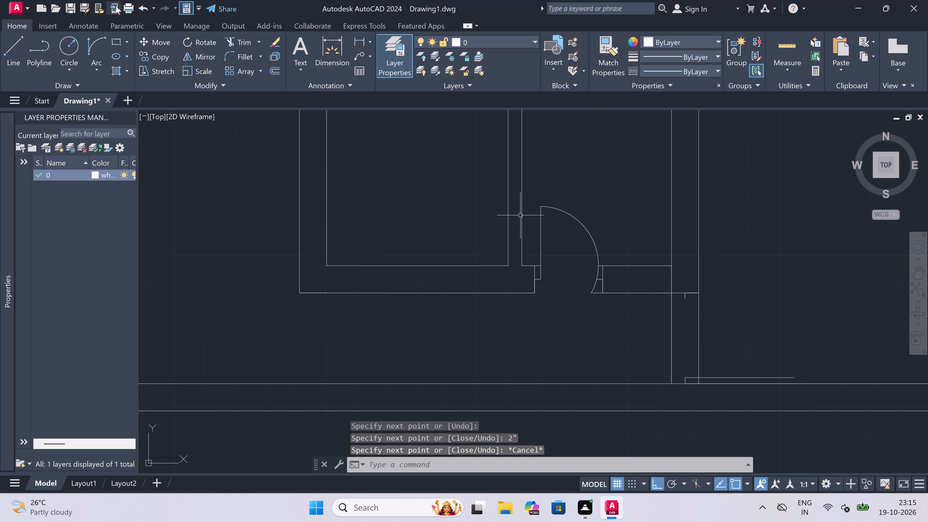
Draw the door swing as a Start, End, Direction arc from the leaf's right end to the upper stop's end, with a vertical start tangent.
left_click(100, 38)
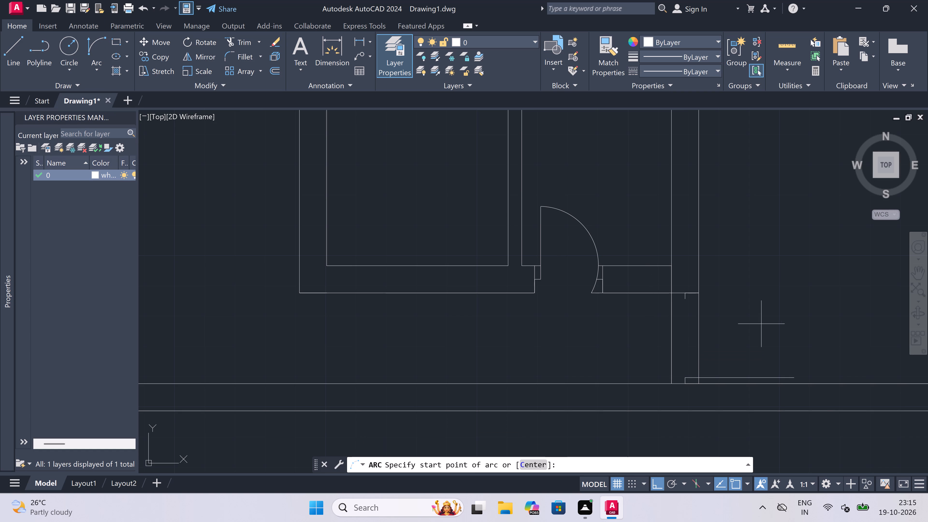
double_click(794, 373)
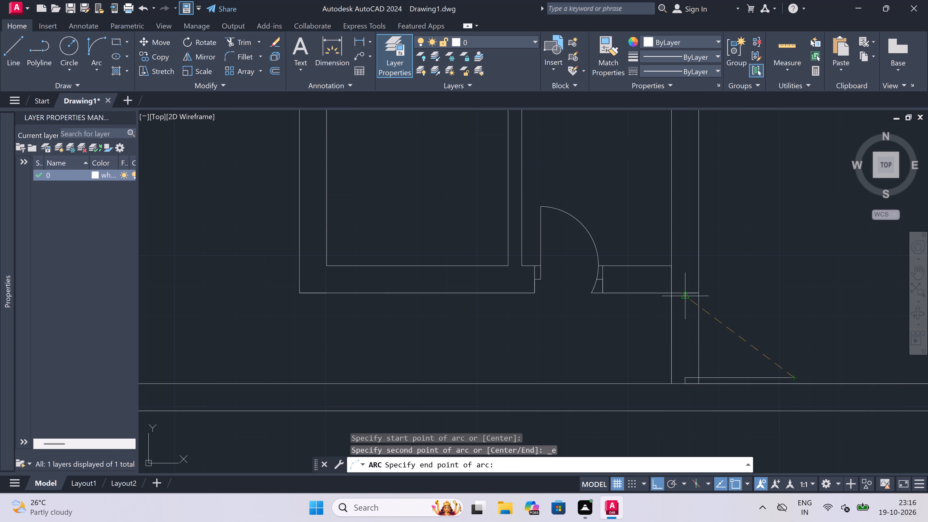
scroll(684, 303, "up", 1)
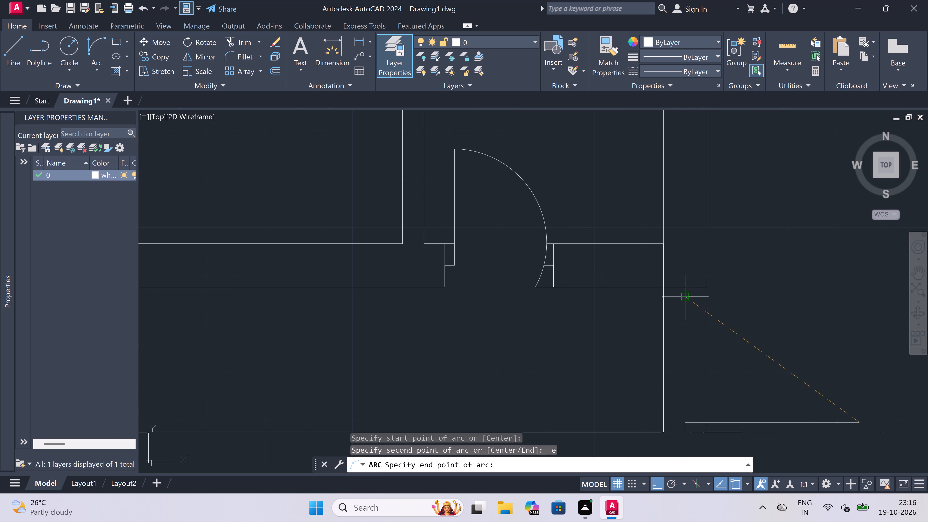
left_click(685, 301)
left_click(734, 273)
Trim away both wall lines between the upper and lower jambs, plus the left wall line crossing the adjoining horizontal wall at the junction.
key("t")
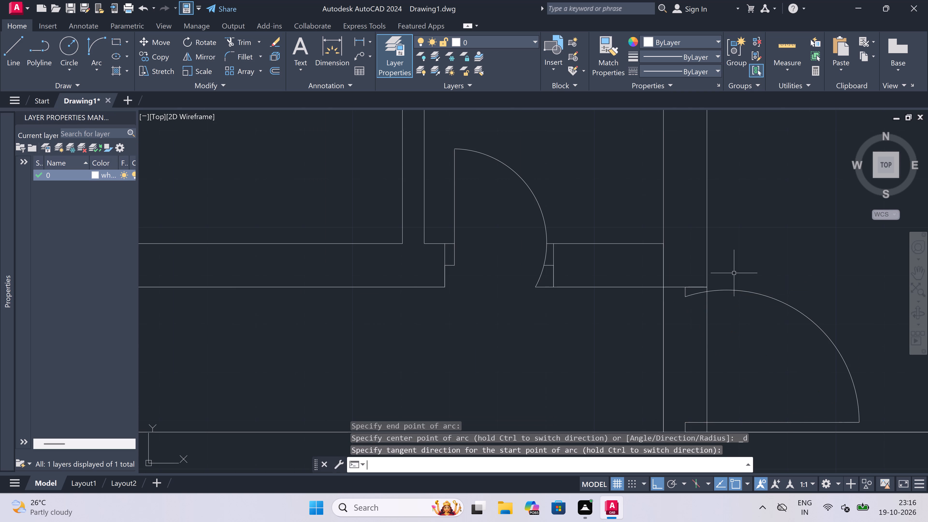
key("r")
key("space")
left_click(716, 350)
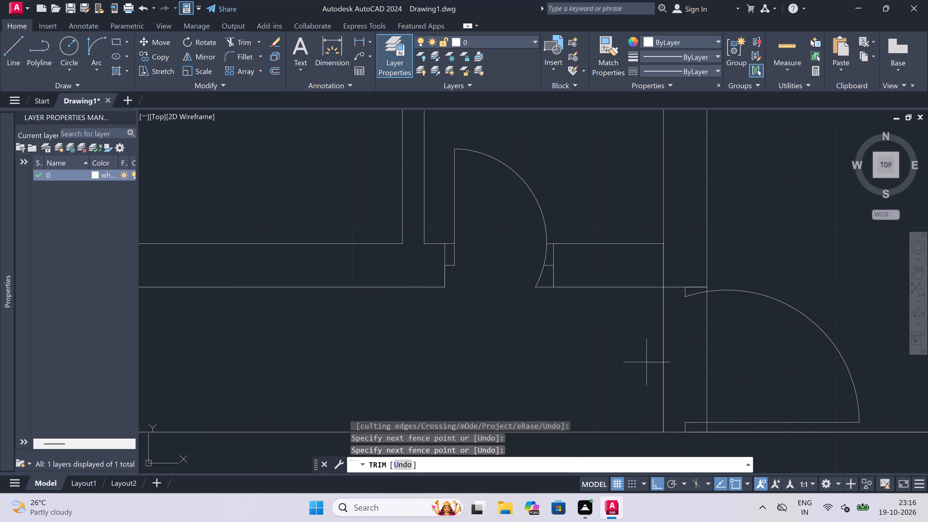
left_click(587, 377)
left_click_drag(688, 243, 685, 247)
left_click(657, 259)
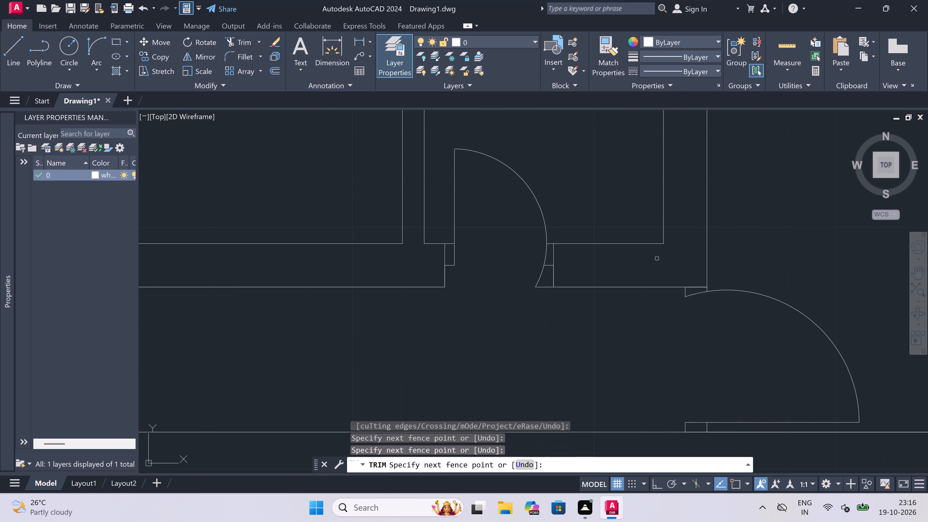
scroll(659, 258, "down", 4)
key("Escape")
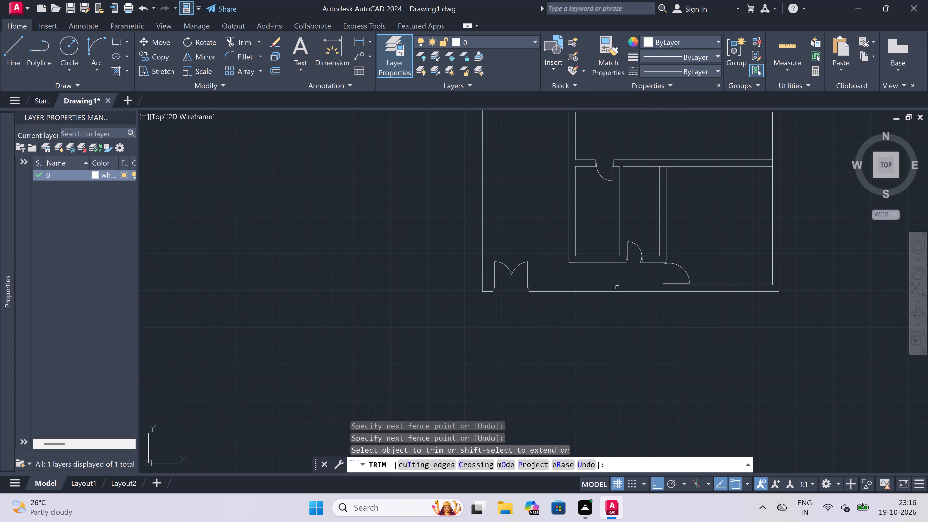
Draw two vertical lines across the wall below the top-left room, marking the left and right ends of an opening.
scroll(599, 319, "down", 4)
scroll(595, 267, "up", 3)
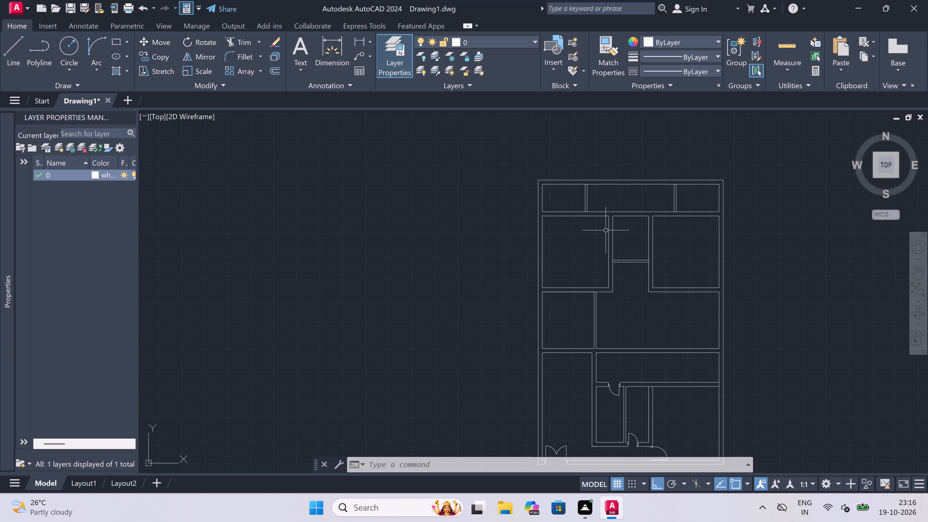
type("l")
key("space")
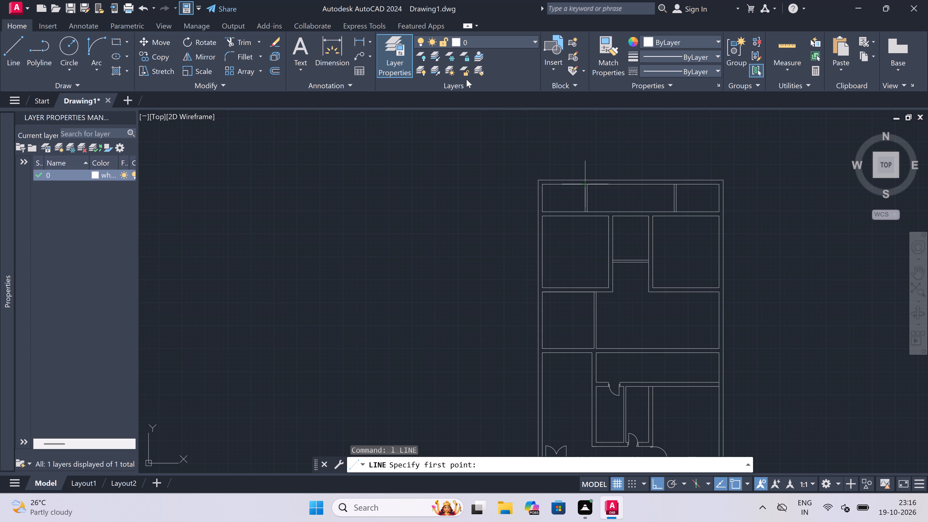
scroll(434, 87, "up", 2)
scroll(493, 237, "up", 2)
scroll(498, 229, "down", 3)
scroll(528, 193, "up", 3)
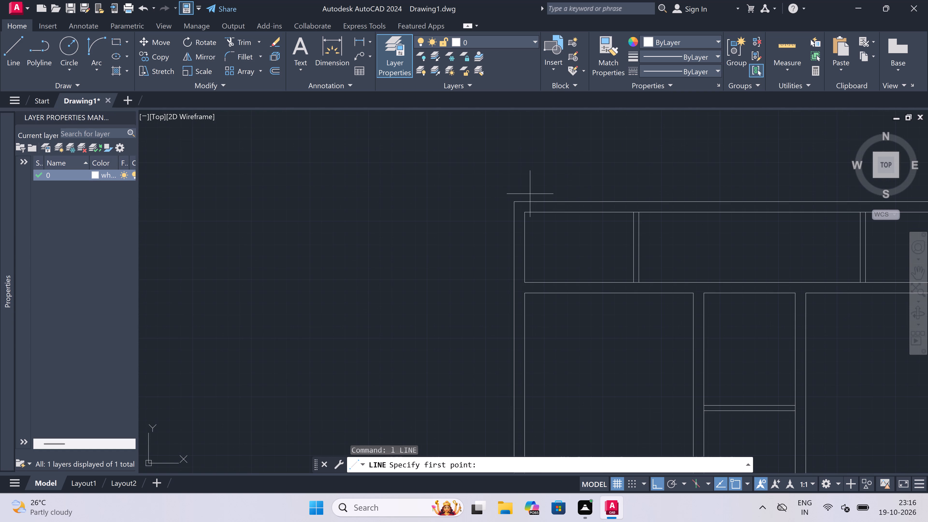
scroll(579, 250, "up", 2)
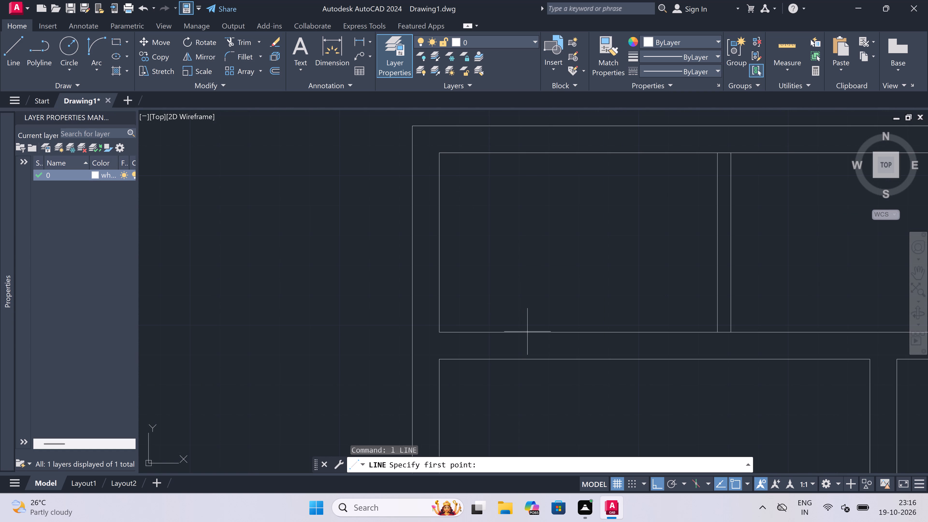
left_click(507, 333)
left_click(504, 360)
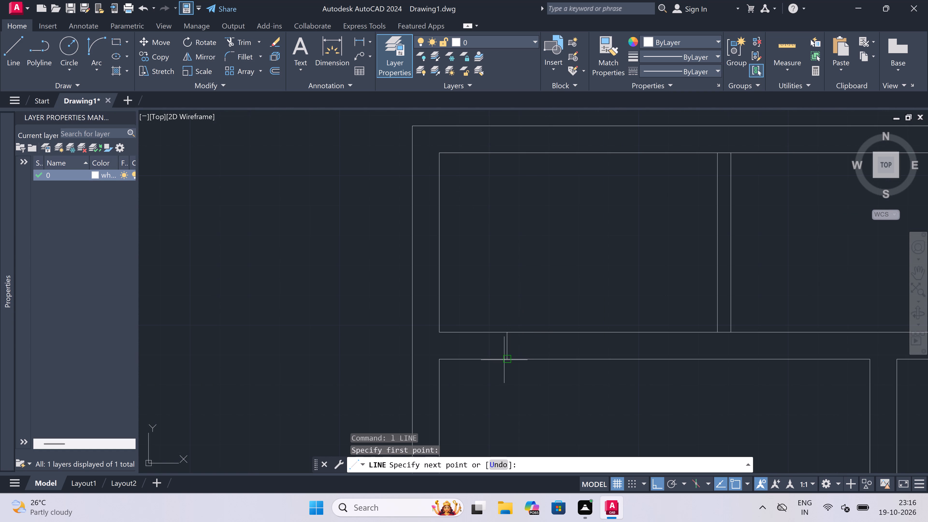
key("Escape")
key("space")
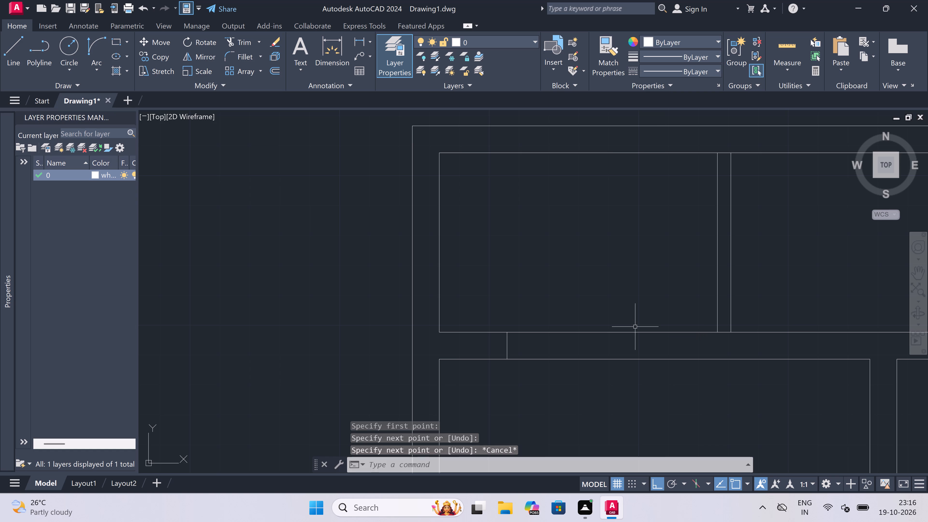
left_click(635, 331)
left_click(635, 362)
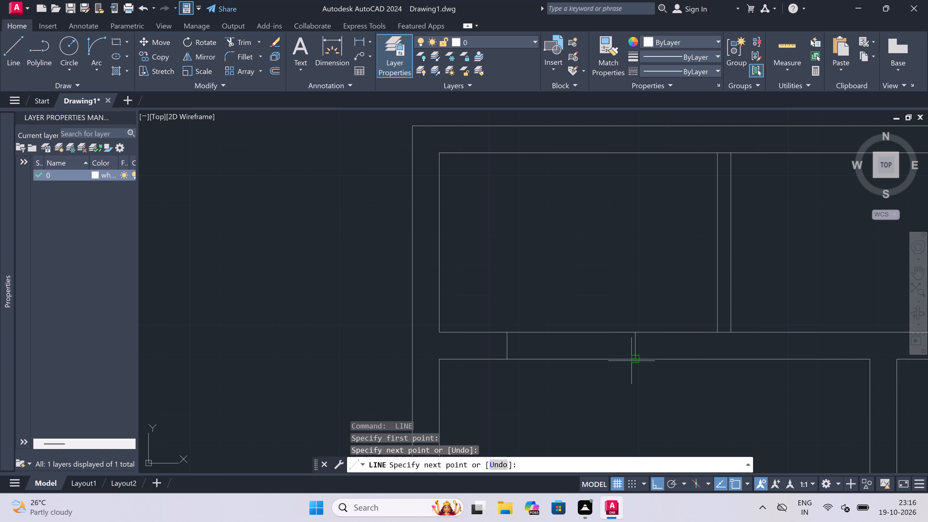
Turn Ortho off and draw both diagonals between opposite corners of the opening, forming an X within the wall.
key("F8")
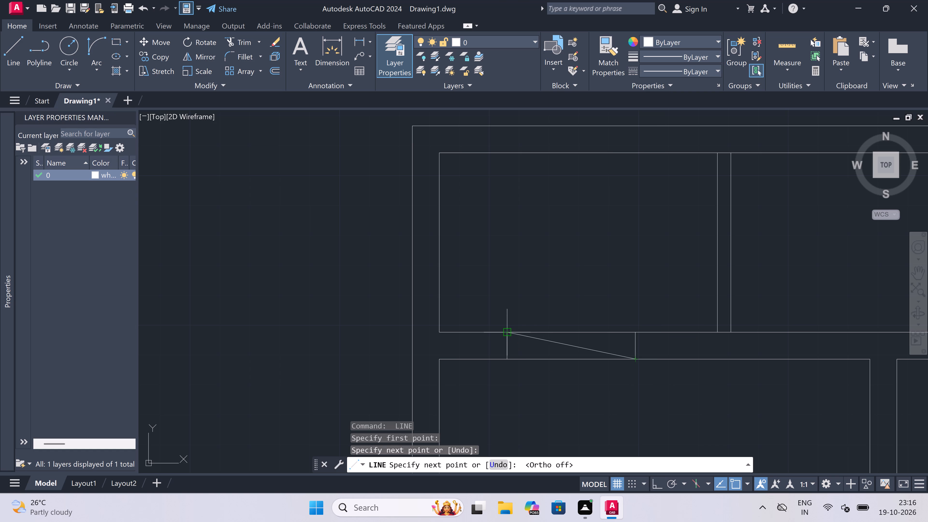
left_click(507, 336)
key("Escape")
key("space")
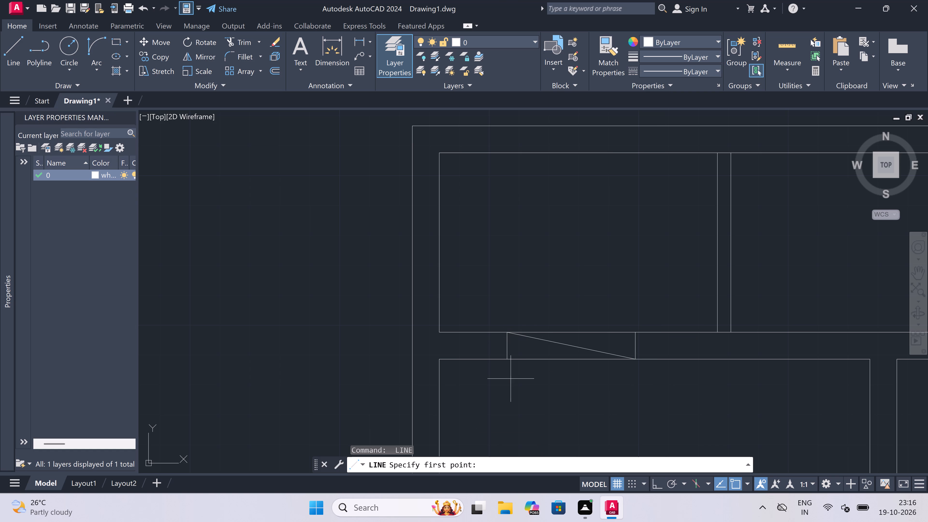
left_click_drag(503, 356, 507, 355)
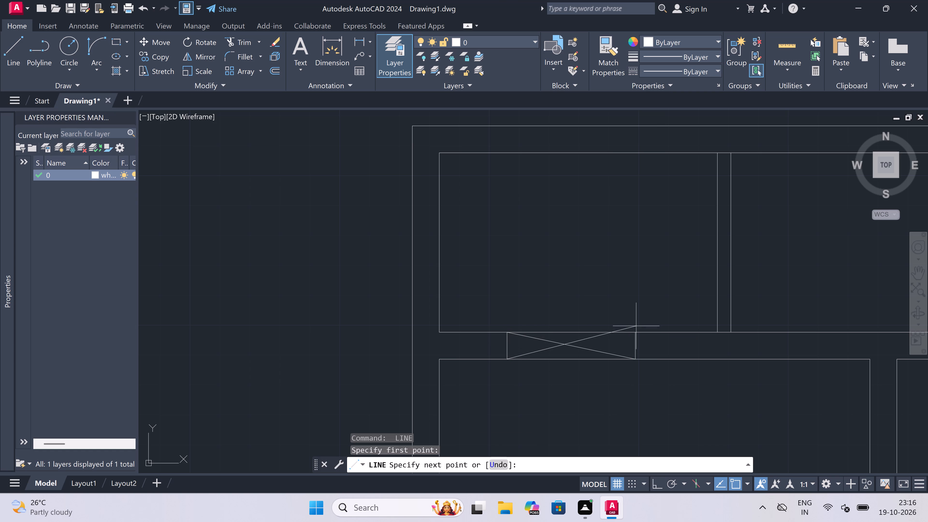
left_click(636, 331)
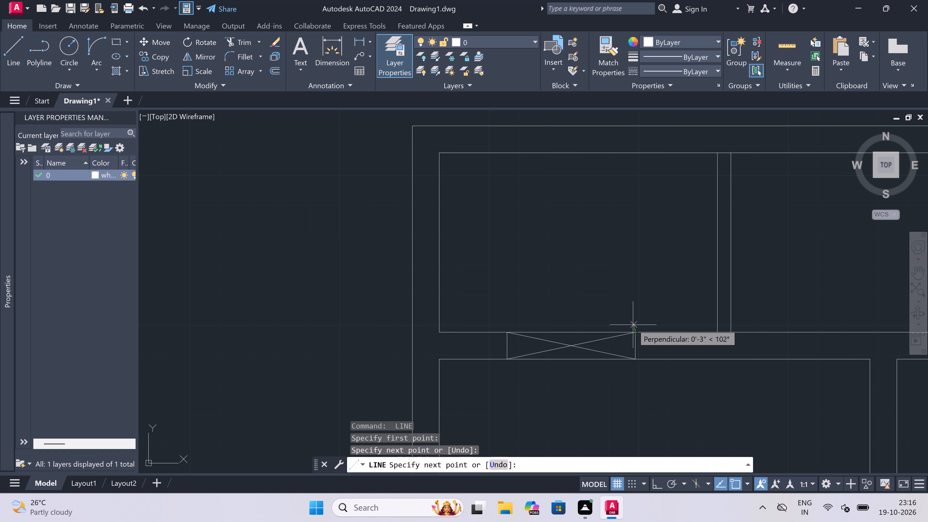
key("Escape")
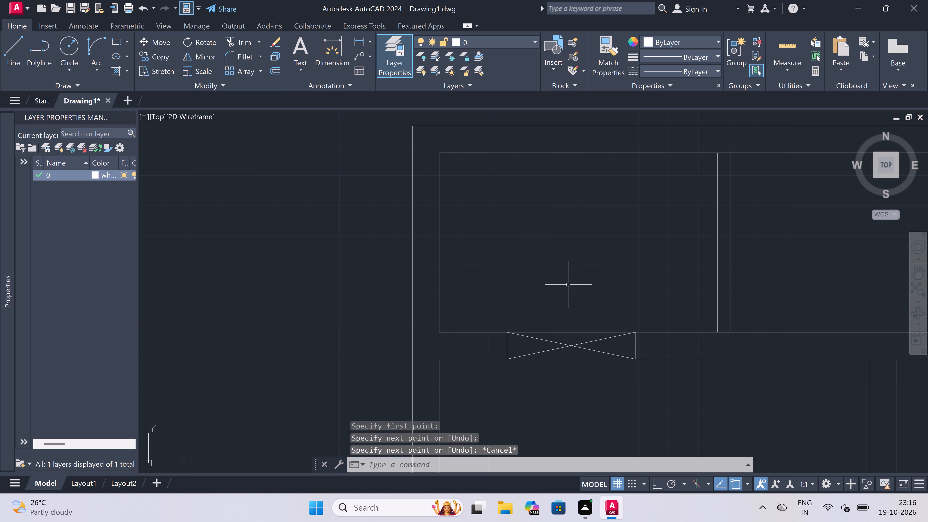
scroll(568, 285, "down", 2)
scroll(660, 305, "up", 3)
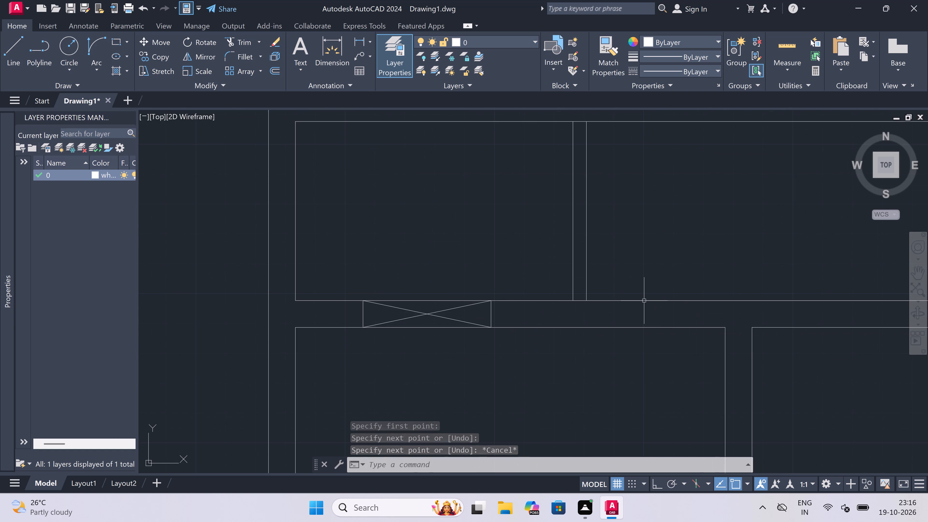
With Ortho on, draw a 3' opening symbol just right of the left partition: two wall-crossing end lines joined by a 2' plus 1' centre line.
key("space")
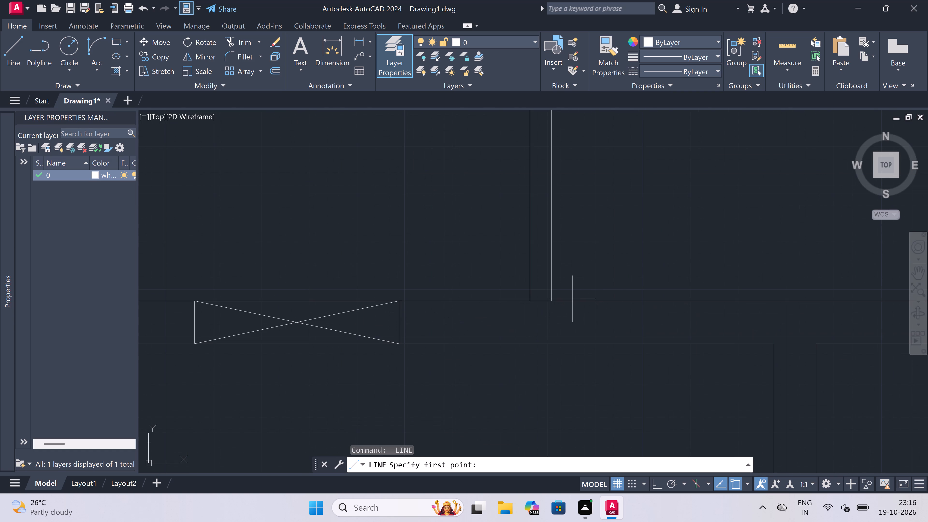
double_click(579, 303)
key("F8")
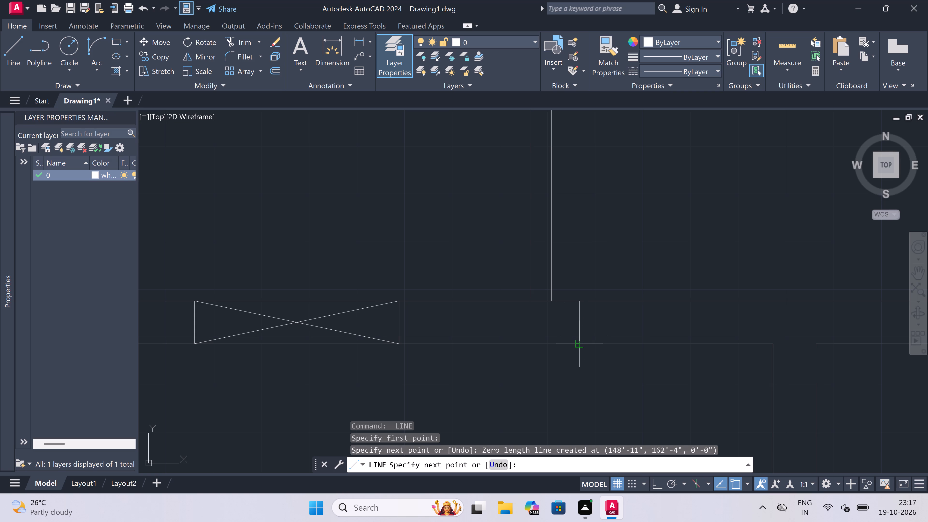
left_click(579, 340)
left_click(578, 323)
left_click_drag(581, 323, 583, 323)
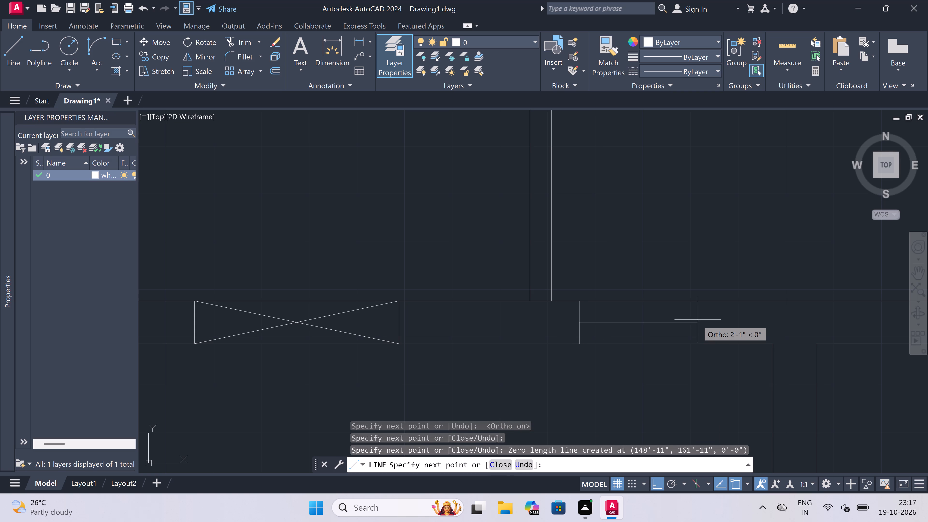
key("2")
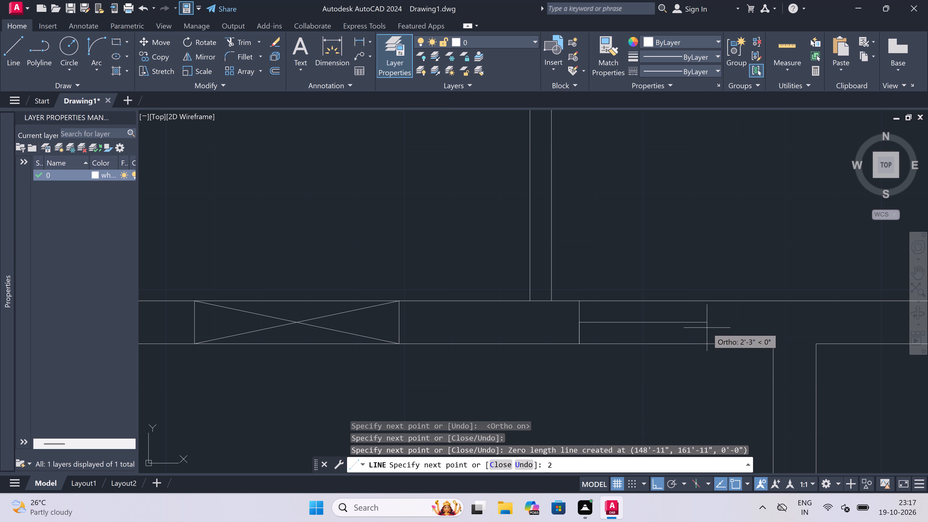
type("'")
key("space")
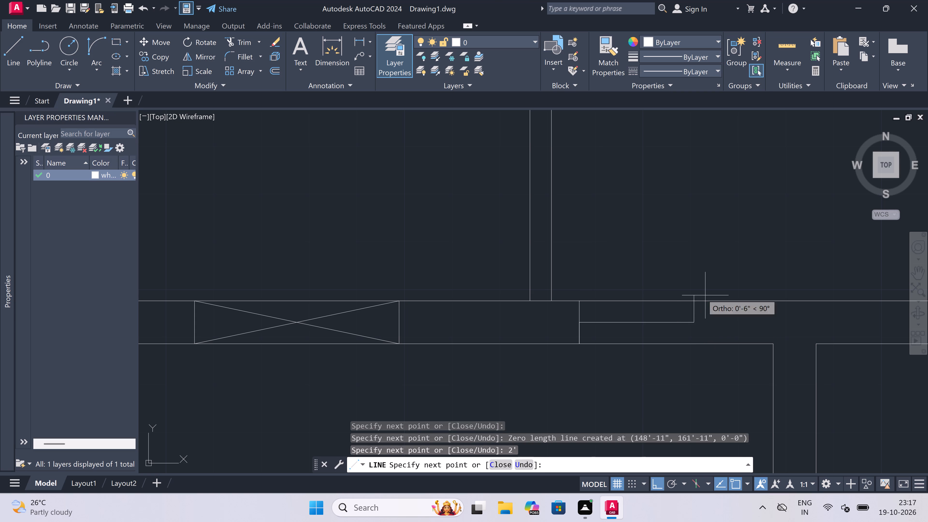
key("1")
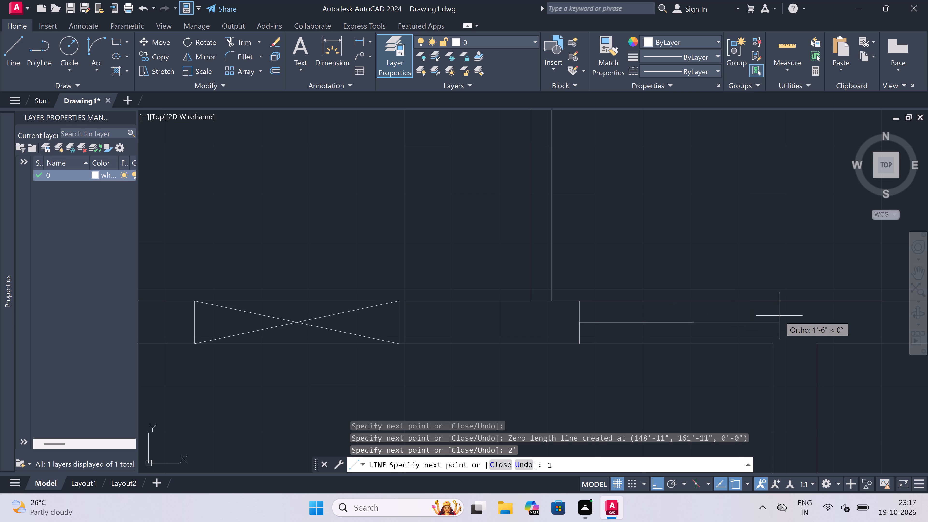
key("apostrophe")
key("space")
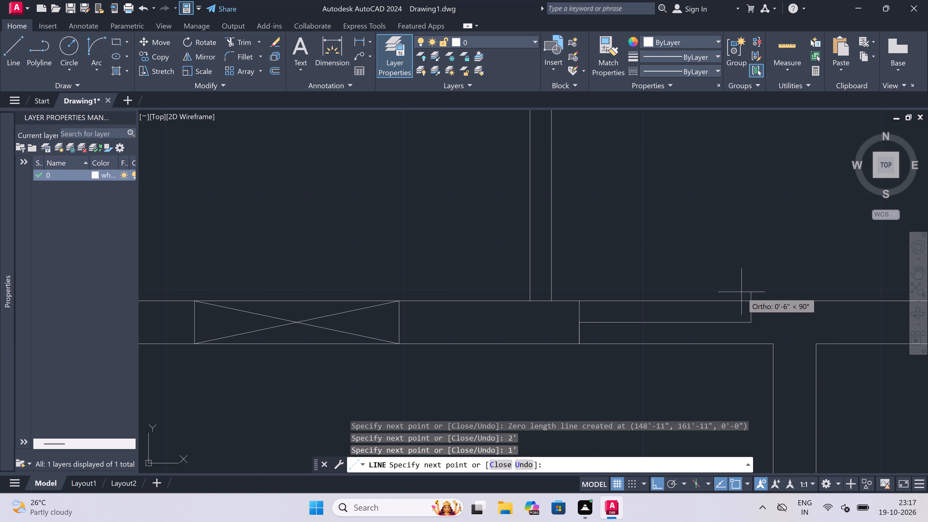
left_click(753, 299)
double_click(749, 343)
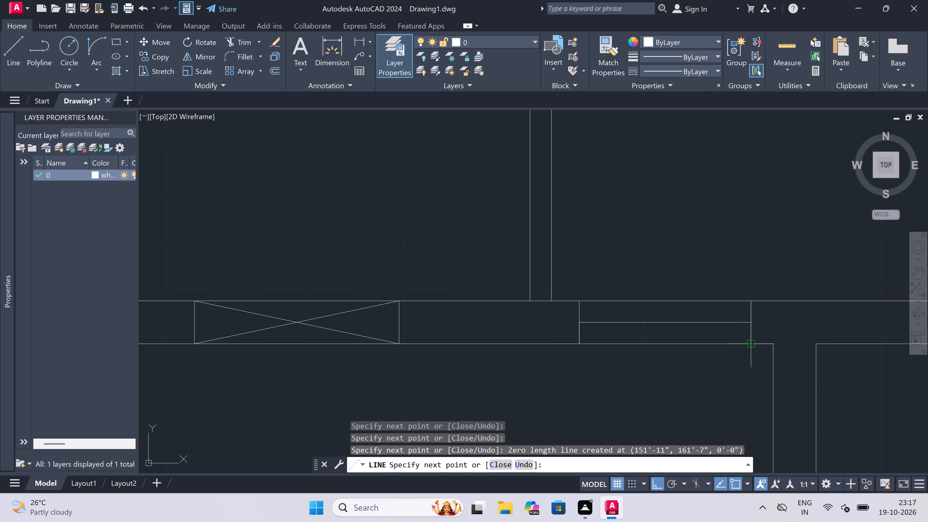
key("Escape")
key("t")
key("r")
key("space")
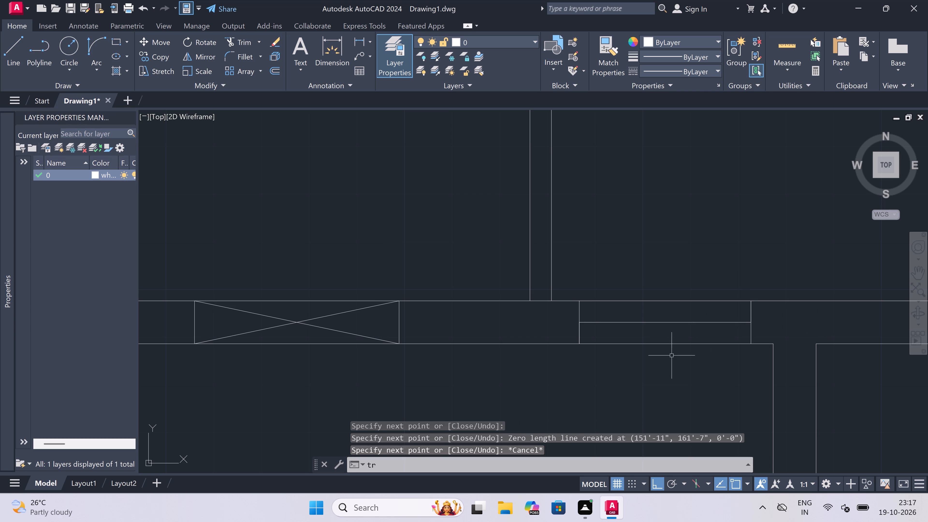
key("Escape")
Draw a matching opening symbol in the same wall just left of the right partition: two end lines joined by a 3' centre line.
scroll(535, 357, "down", 5)
scroll(623, 352, "up", 2)
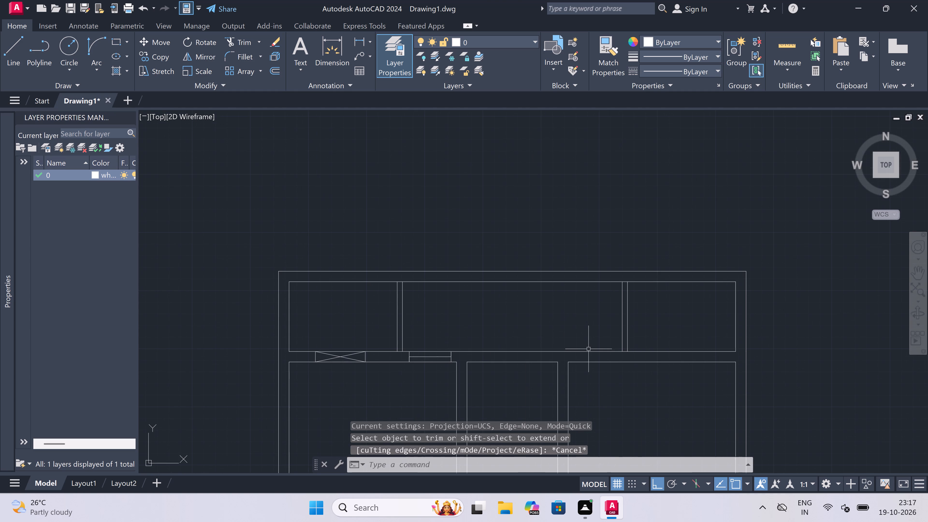
key("l")
key("space")
scroll(587, 347, "up", 3)
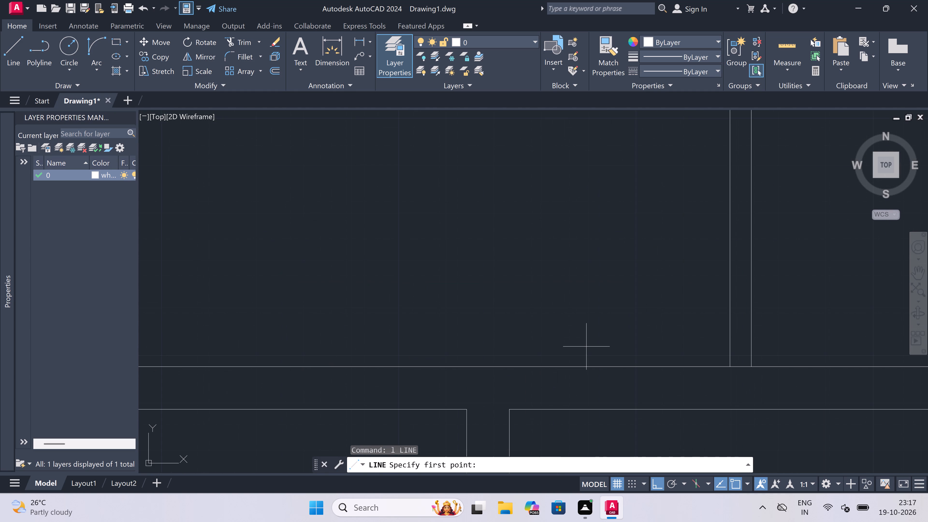
left_click(536, 367)
left_click(530, 410)
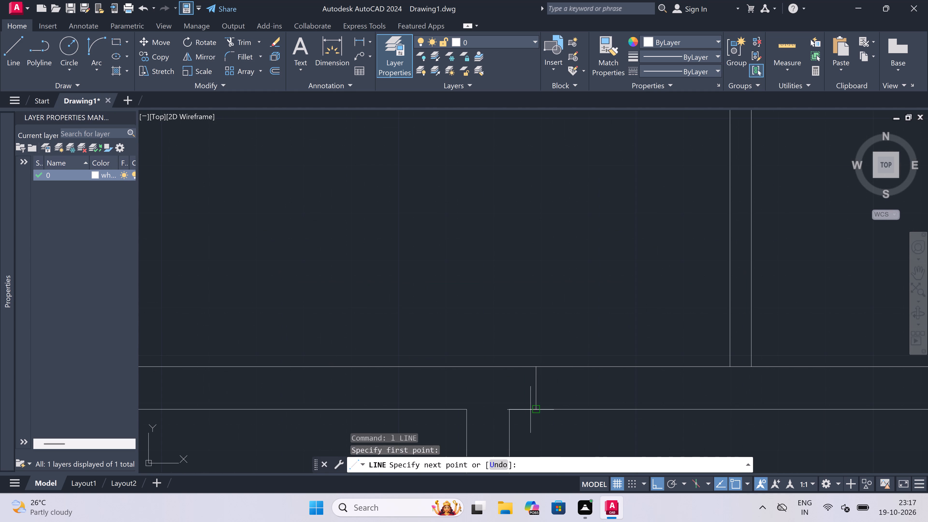
double_click(532, 393)
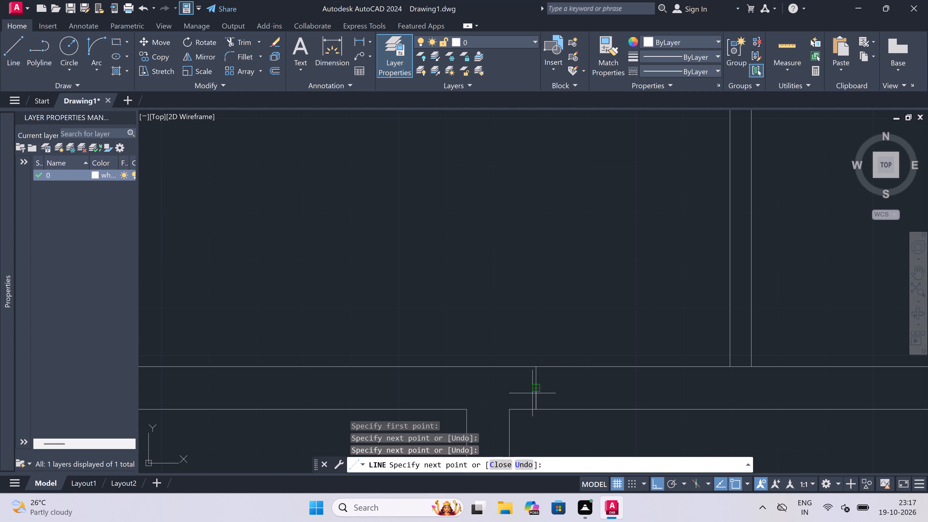
key("3")
key("apostrophe")
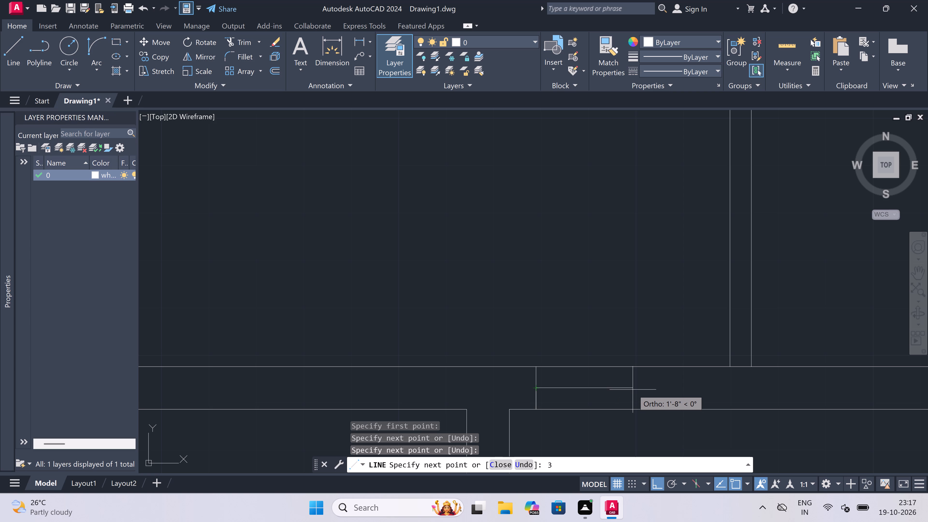
key("space")
left_click(705, 365)
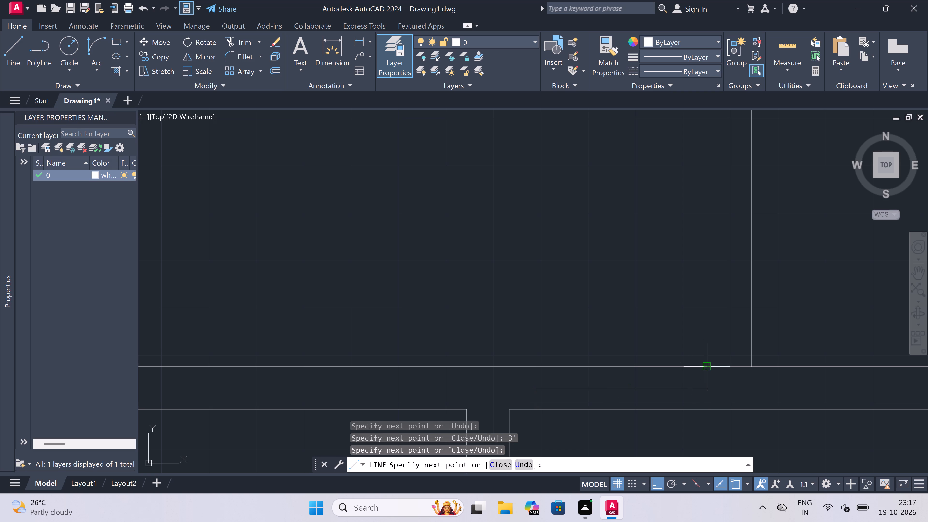
double_click(709, 407)
key("Escape")
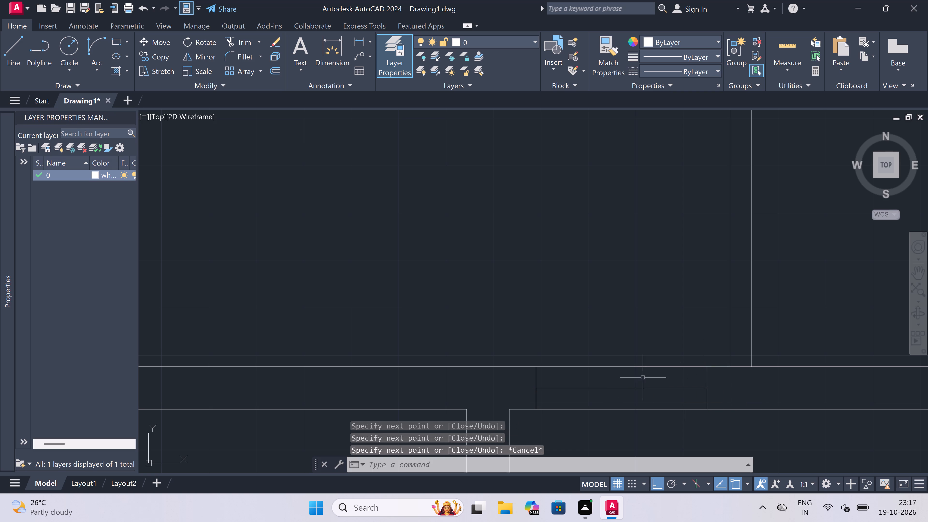
Draw two vertical lines about 4'-1" apart across the wall below the top-right room, marking both ends of an opening.
scroll(643, 377, "down", 3)
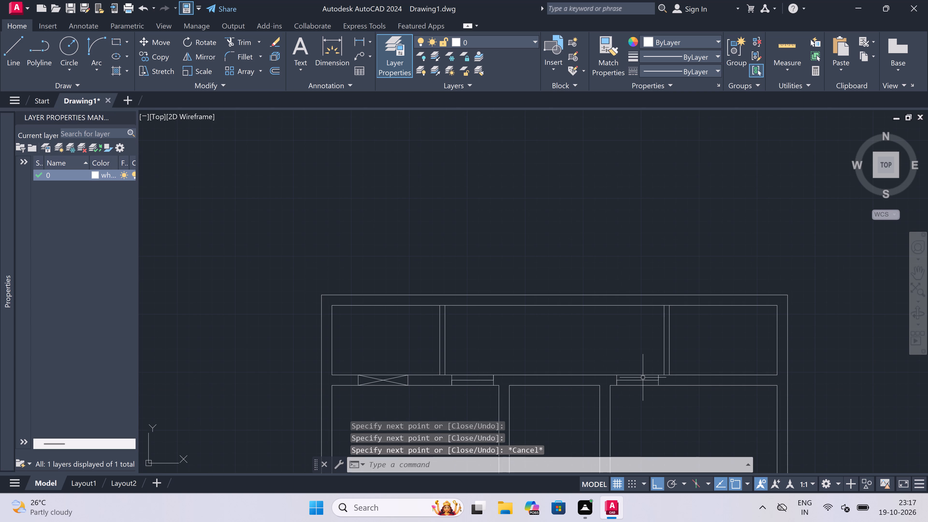
scroll(643, 377, "down", 1)
scroll(655, 357, "up", 2)
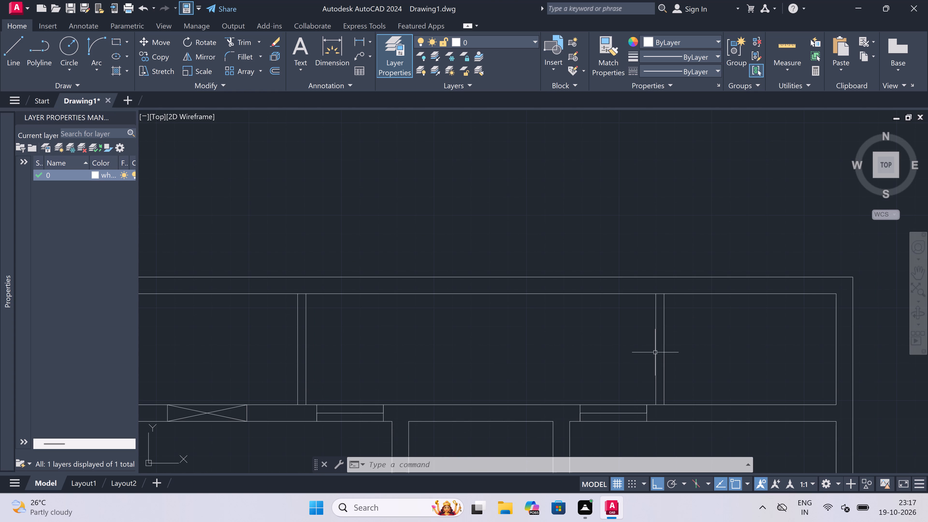
scroll(655, 352, "down", 2)
scroll(702, 364, "up", 3)
scroll(658, 378, "down", 2)
scroll(639, 413, "up", 2)
key("space")
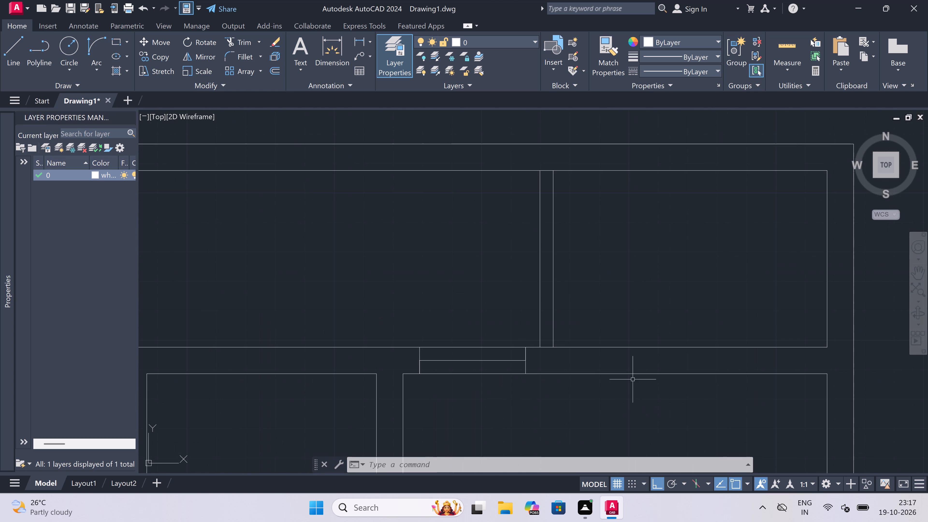
left_click(620, 347)
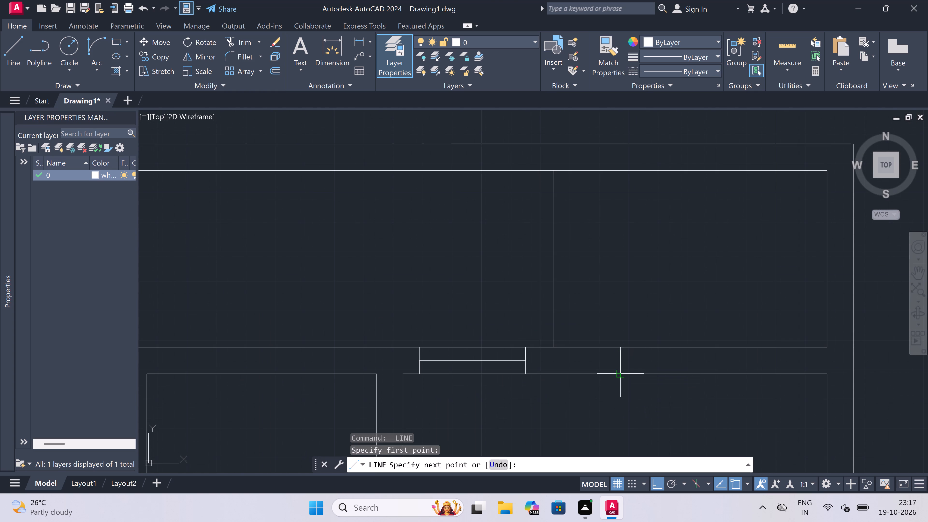
double_click(620, 374)
key("Escape")
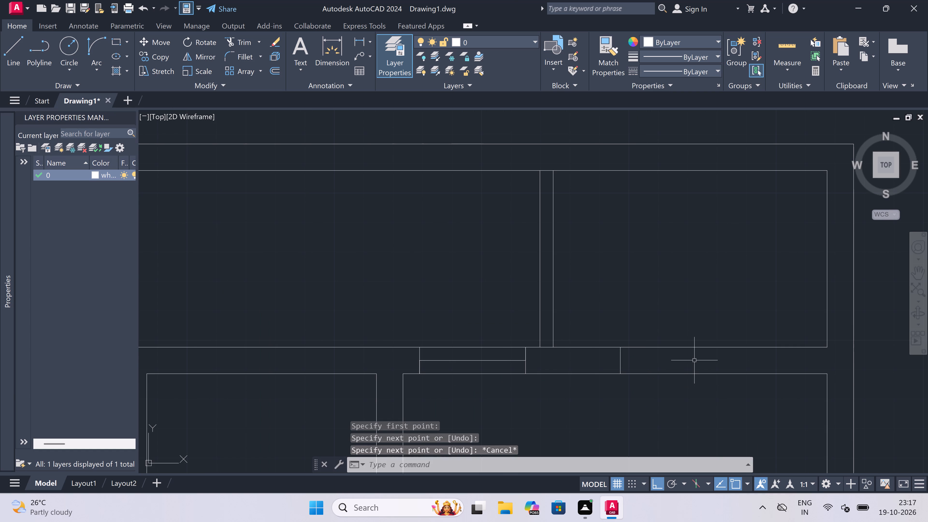
scroll(694, 360, "down", 1)
key("space")
scroll(715, 352, "down", 1)
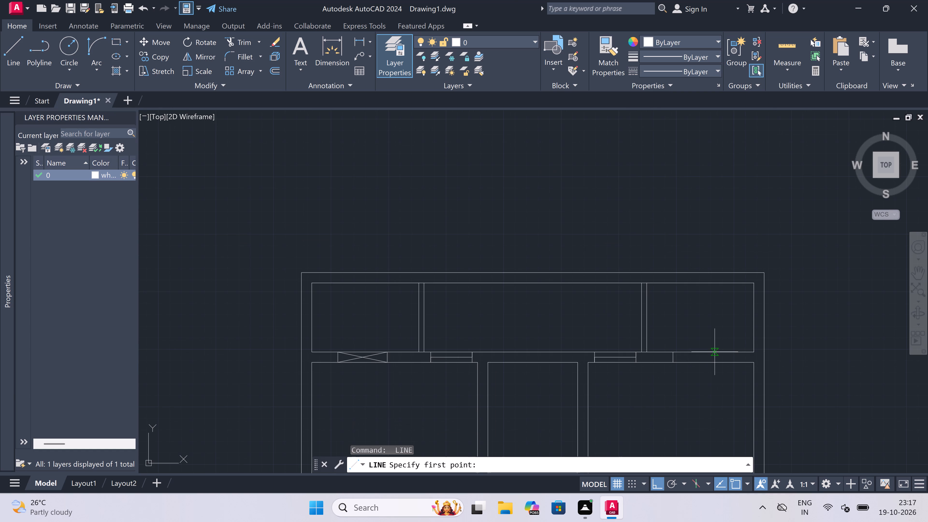
left_click(729, 354)
scroll(729, 354, "up", 3)
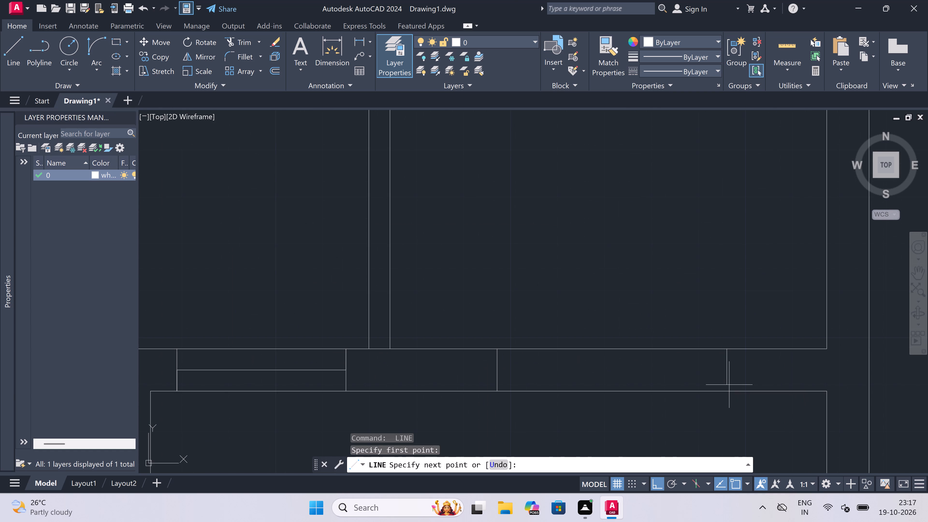
triple_click(728, 391)
Turn Ortho off and draw both diagonals between opposite corners of the opening below the top-right room, forming an X.
key("F8")
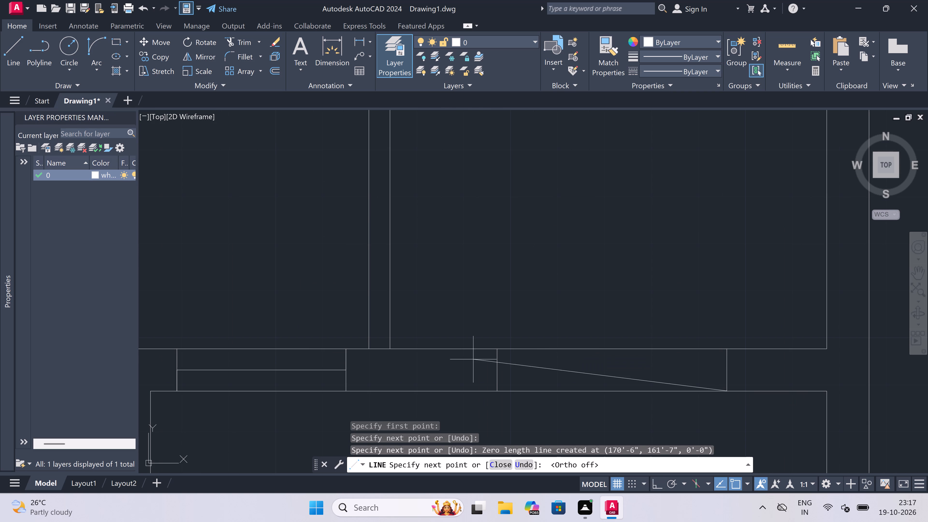
left_click(496, 349)
left_click(496, 347)
key("Escape")
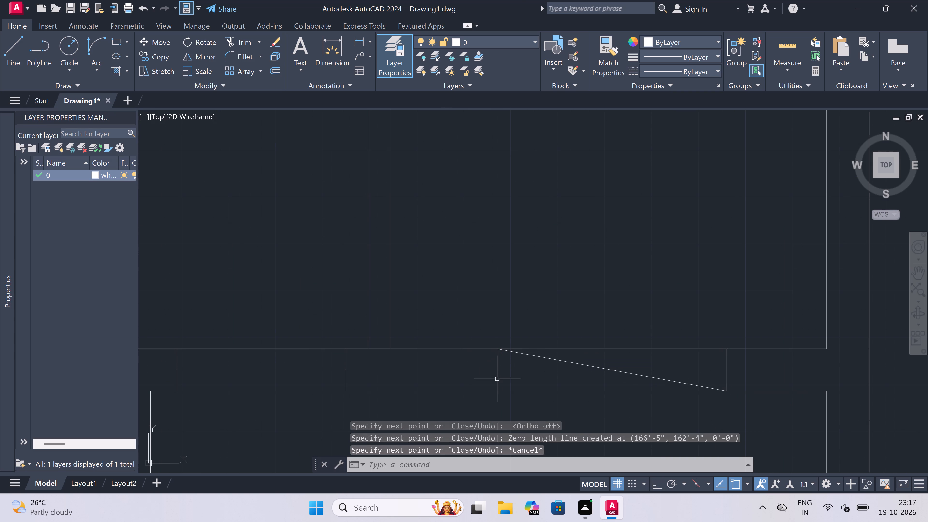
key("space")
left_click(497, 389)
left_click_drag(501, 388, 503, 386)
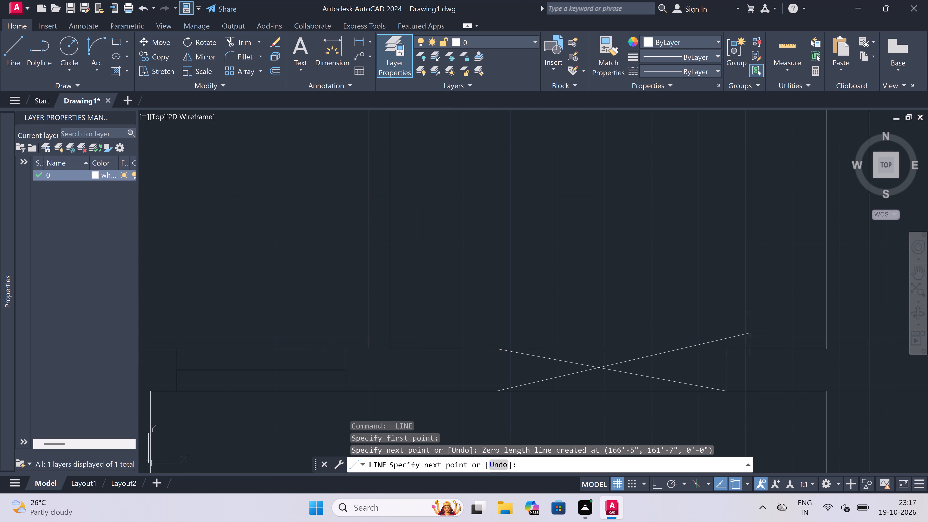
double_click(730, 352)
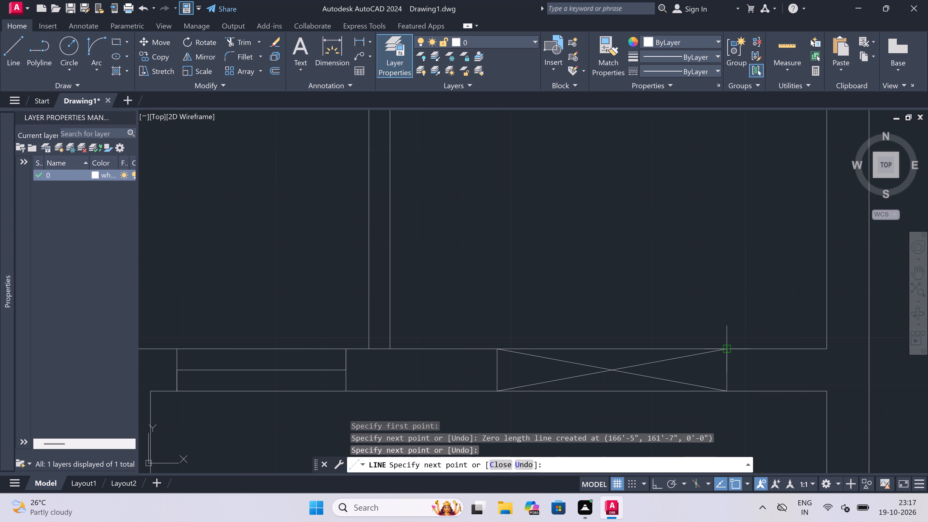
key("Escape")
Erase the stray object inside the lower-left room above the double door.
scroll(678, 321, "down", 5)
scroll(641, 326, "down", 2)
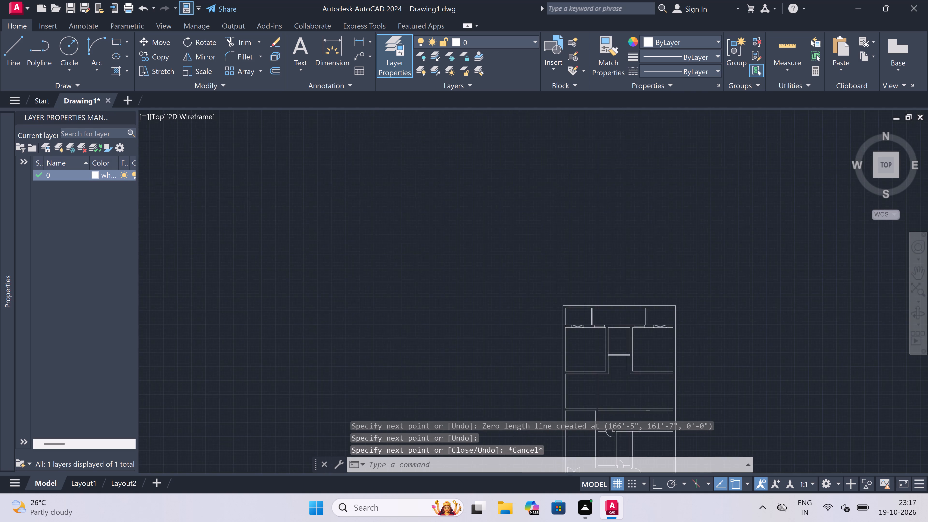
scroll(635, 360, "down", 3)
scroll(631, 376, "up", 4)
scroll(598, 333, "up", 2)
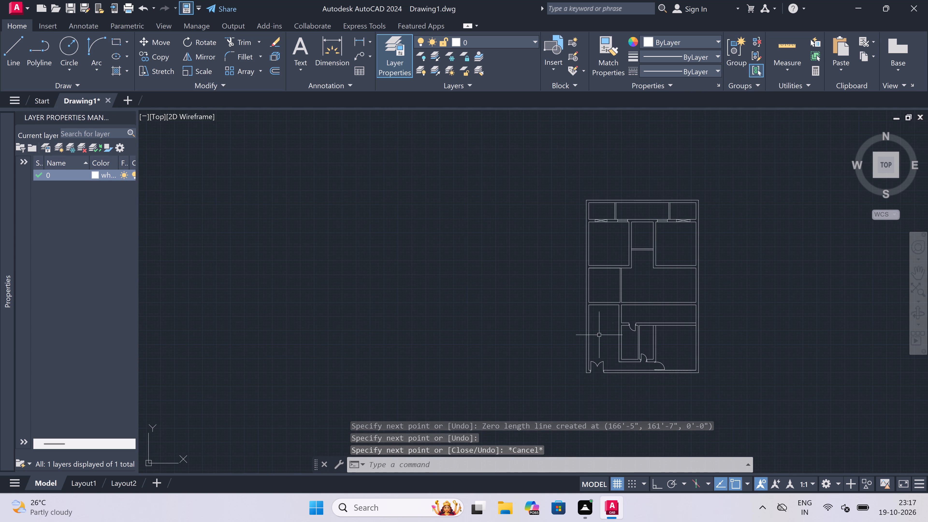
scroll(642, 301, "up", 2)
left_click(641, 301)
left_click(586, 351)
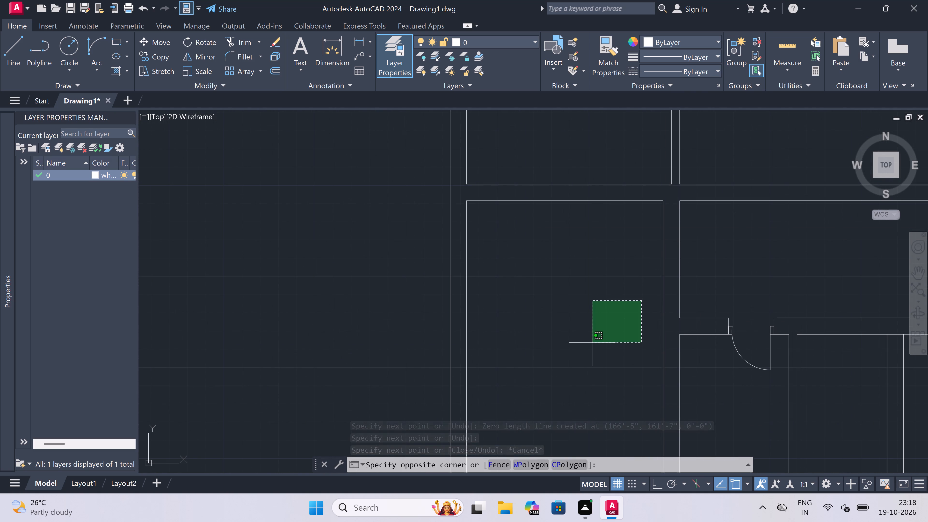
key("Delete")
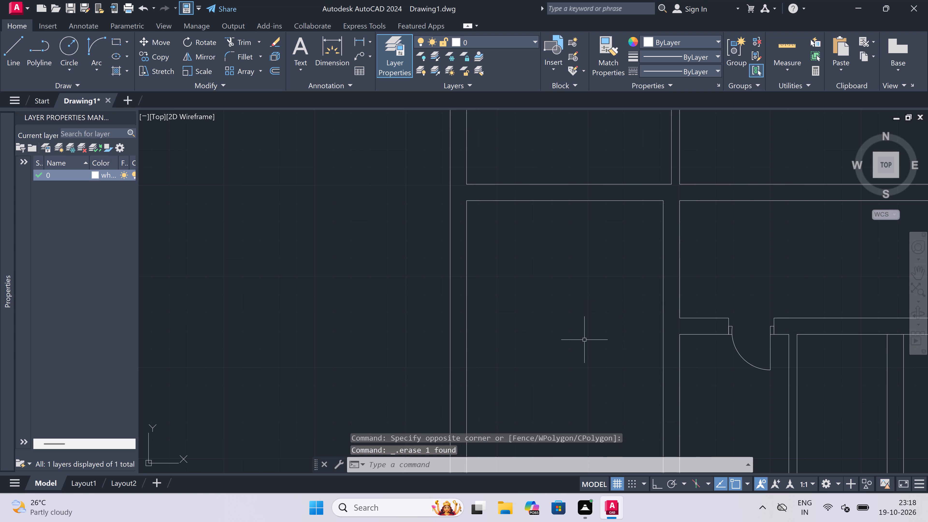
Draw the left jamb line across the wall above the small middle room, with a 2" stub and a 3' door leaf going down.
key("l")
key("space")
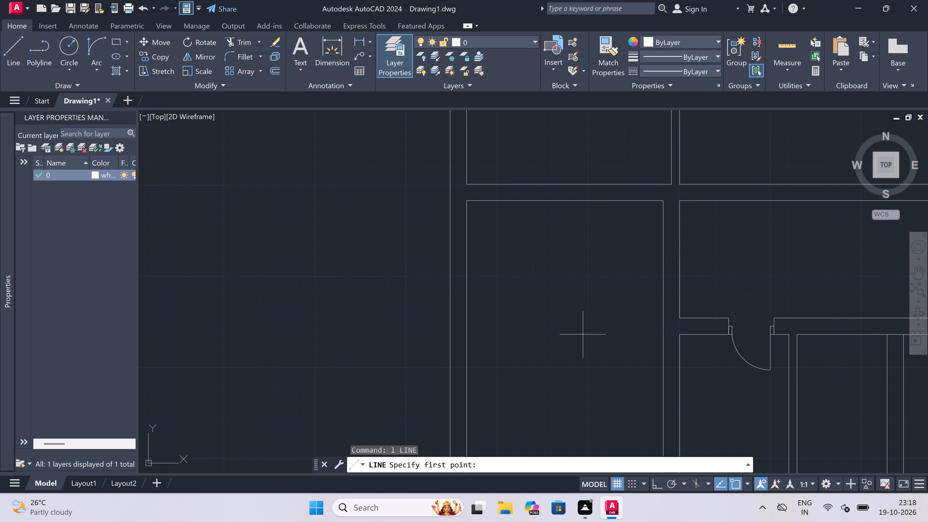
scroll(583, 334, "down", 3)
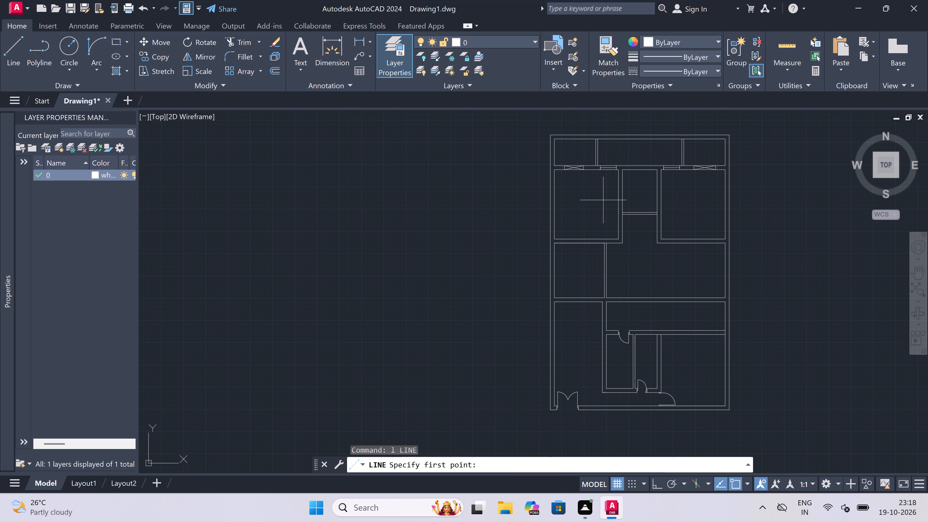
scroll(603, 200, "down", 2)
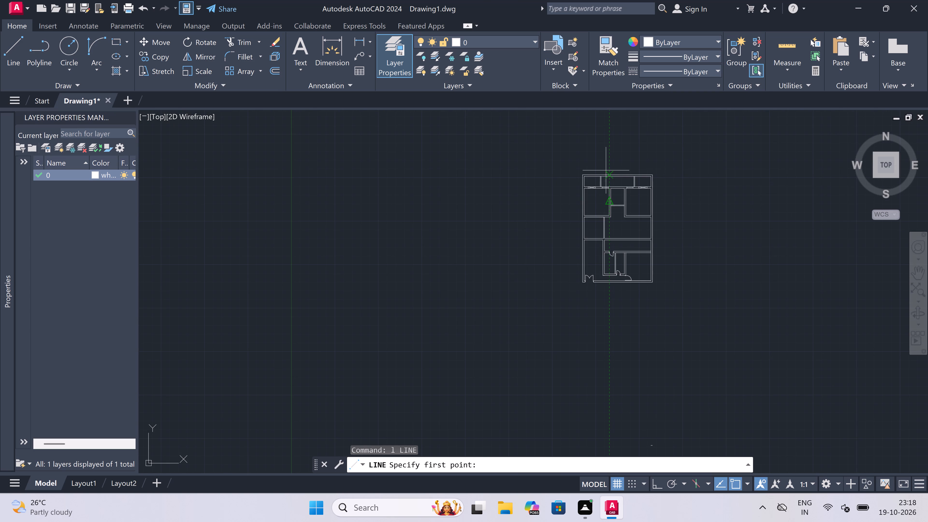
scroll(609, 178, "up", 5)
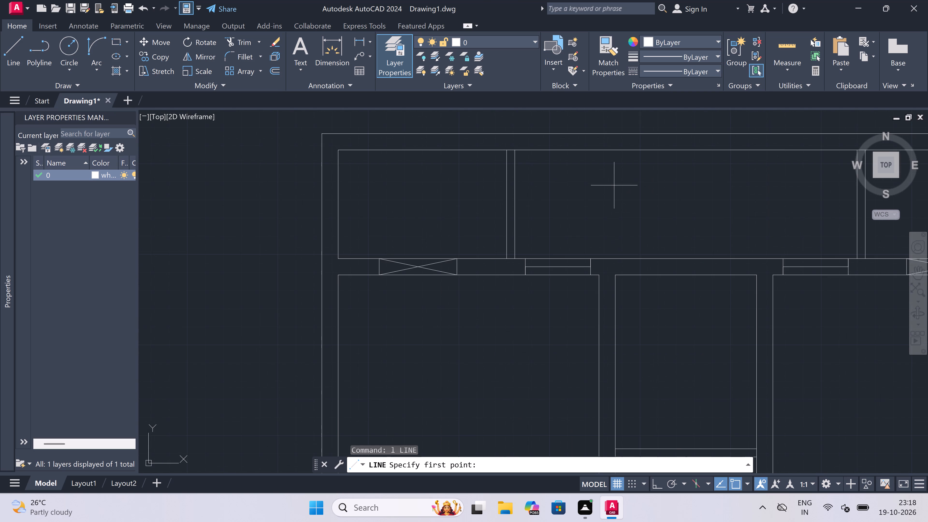
left_click(628, 256)
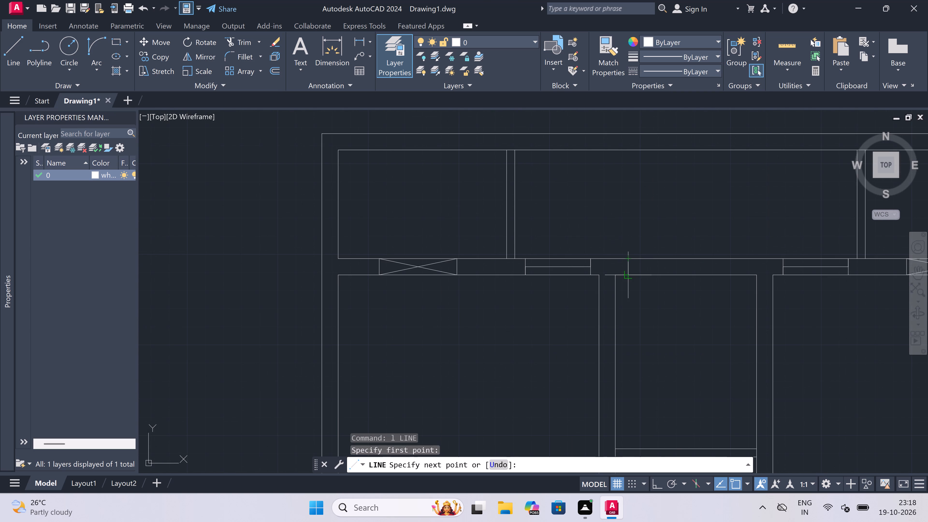
left_click(629, 276)
scroll(628, 268, "up", 2)
left_click(628, 267)
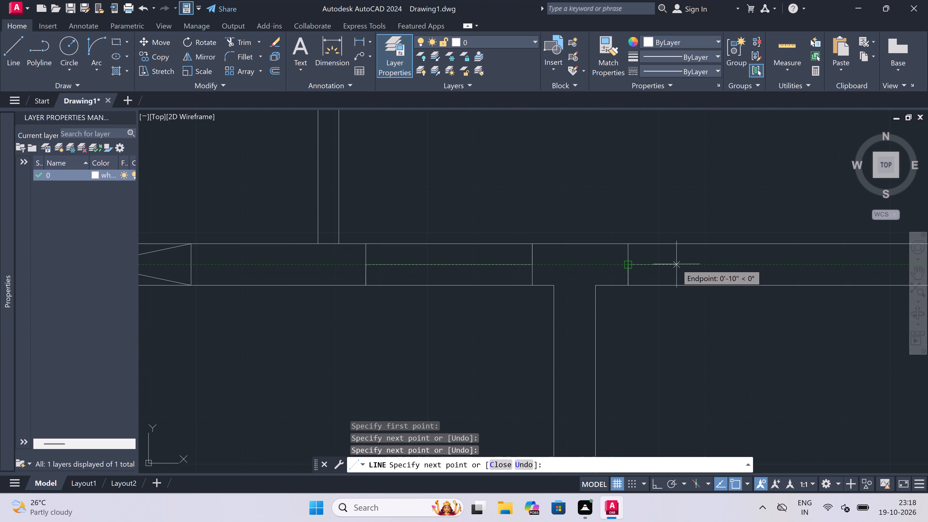
key("F8")
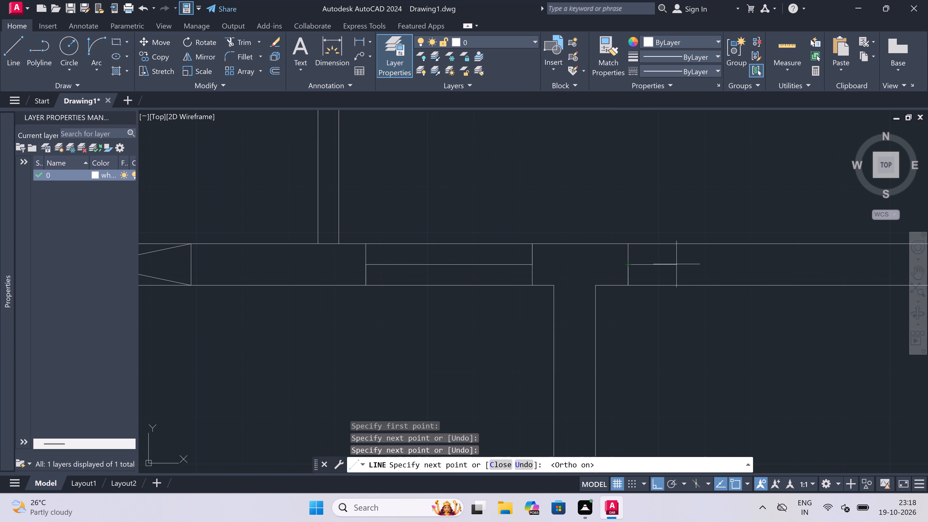
type("2\"")
key("space")
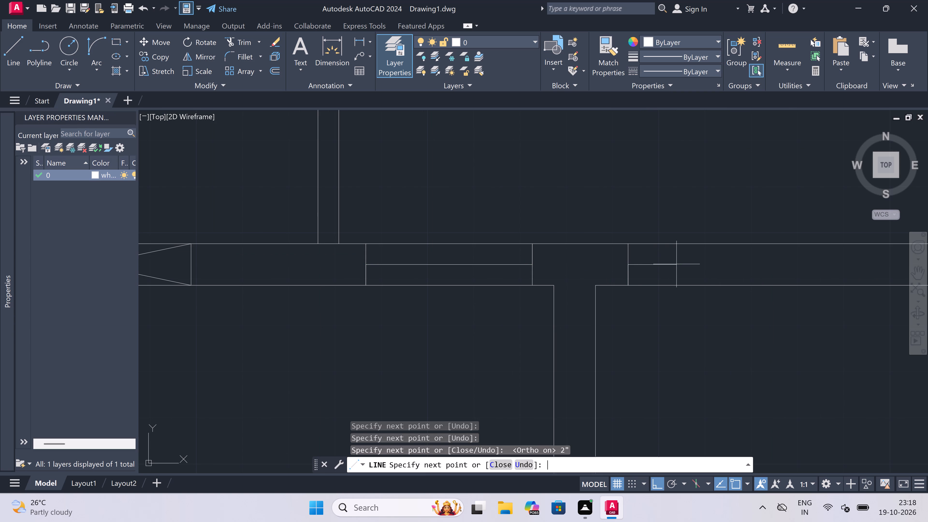
type("3'")
key("space")
key("Escape")
Draw the right jamb line across the same wall, with a 2" stub from its midpoint pointing into the door opening.
key("space")
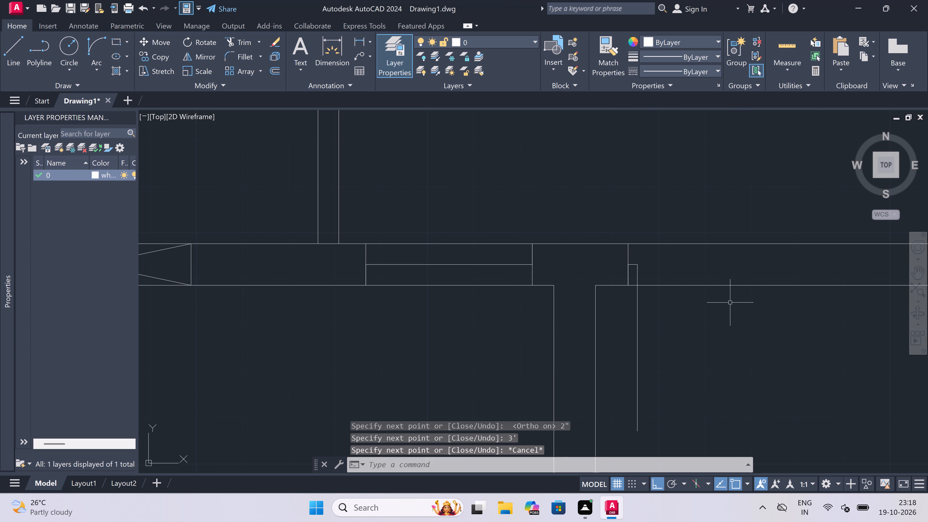
left_click(777, 247)
double_click(774, 287)
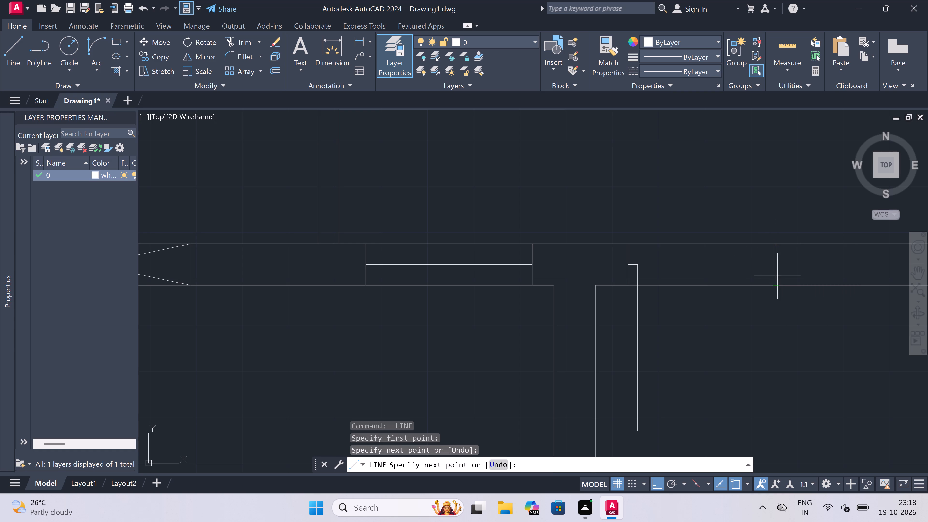
double_click(773, 265)
key("2")
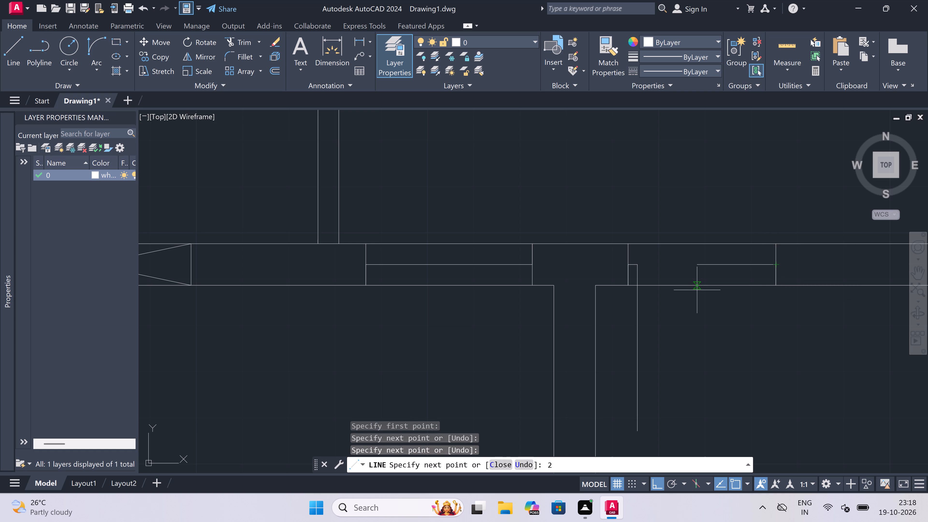
type("\"")
key("space")
key("Escape")
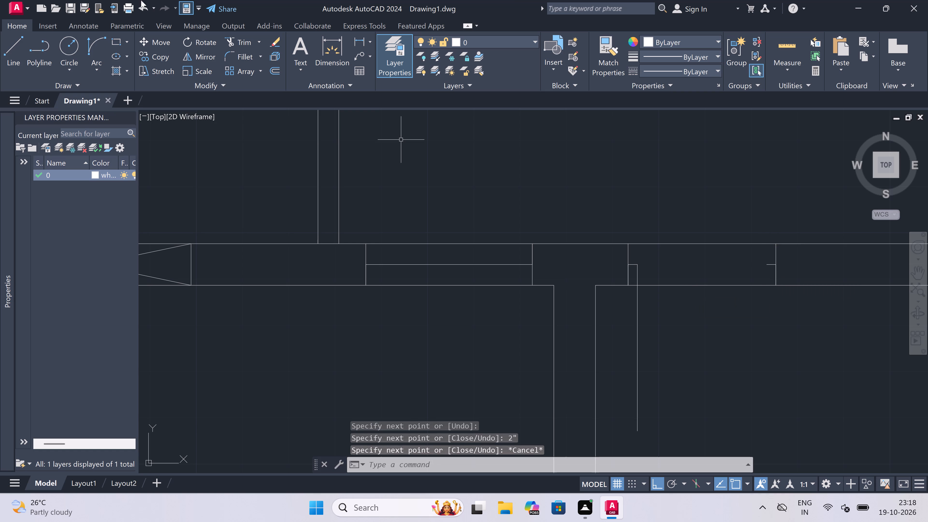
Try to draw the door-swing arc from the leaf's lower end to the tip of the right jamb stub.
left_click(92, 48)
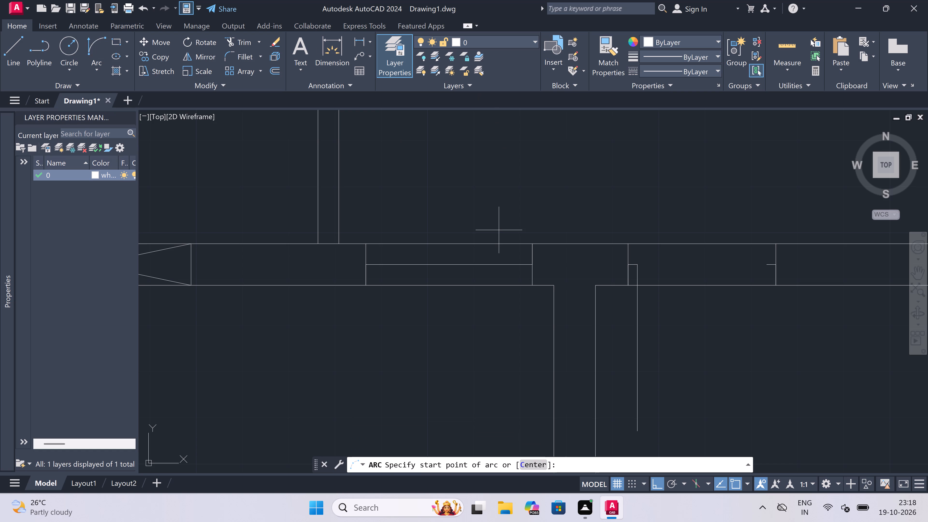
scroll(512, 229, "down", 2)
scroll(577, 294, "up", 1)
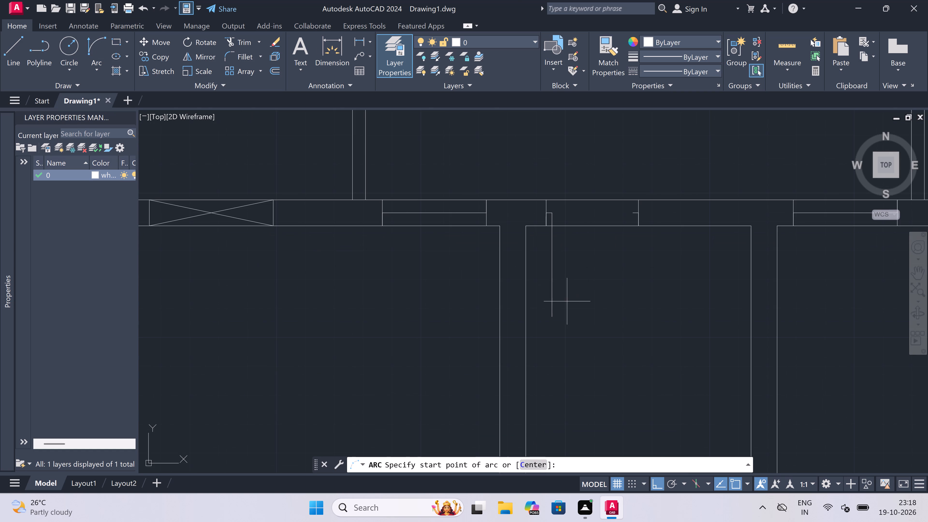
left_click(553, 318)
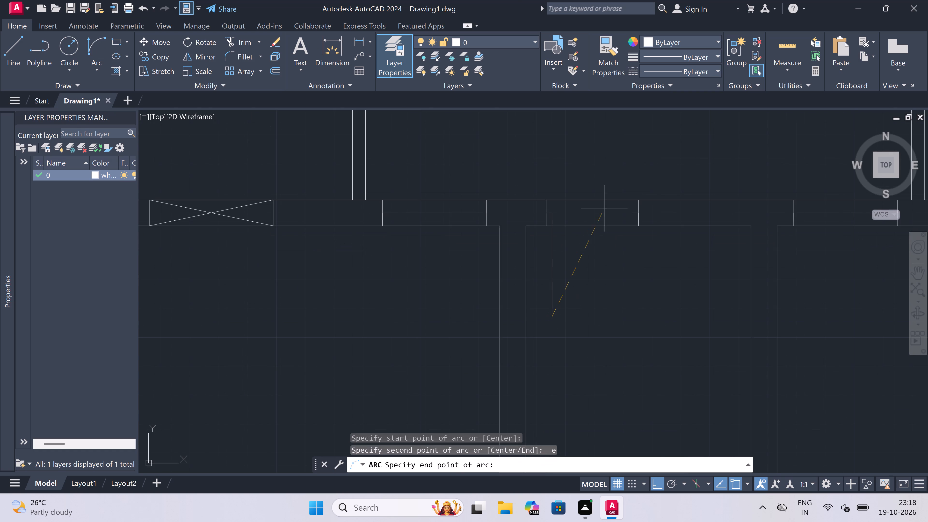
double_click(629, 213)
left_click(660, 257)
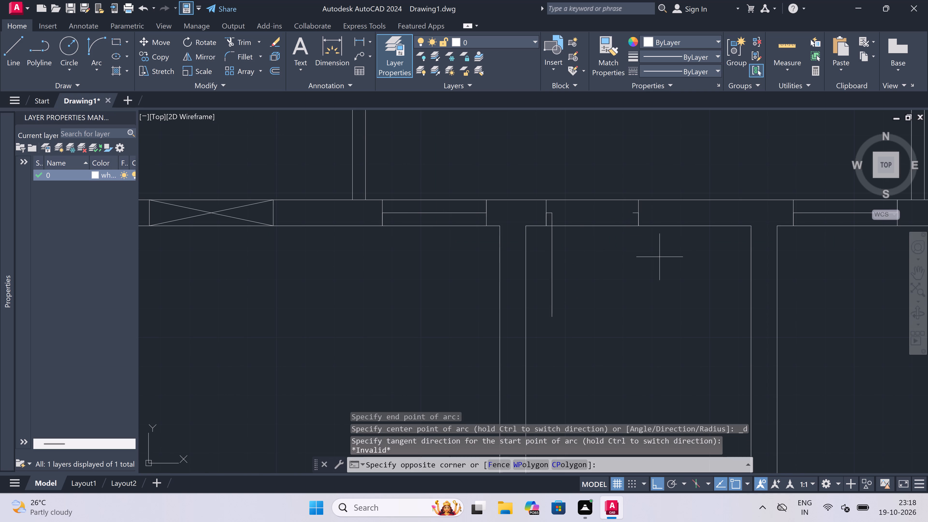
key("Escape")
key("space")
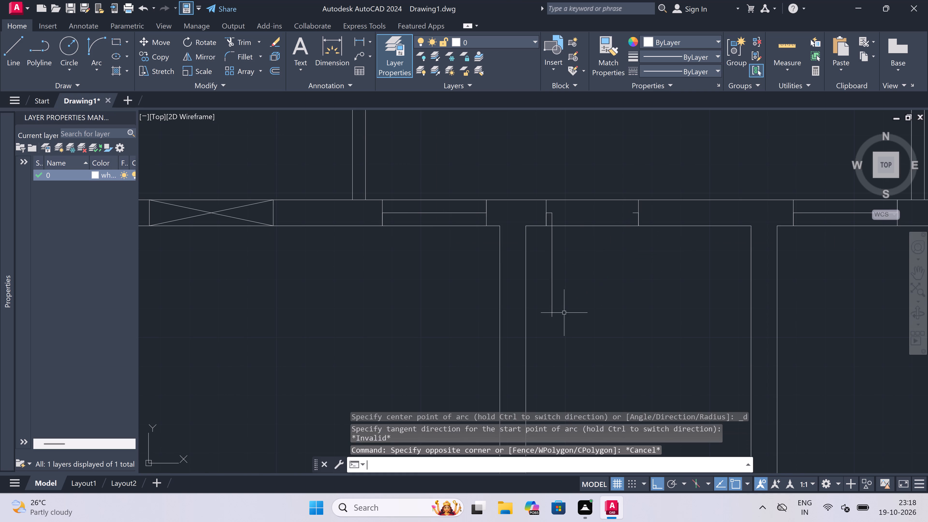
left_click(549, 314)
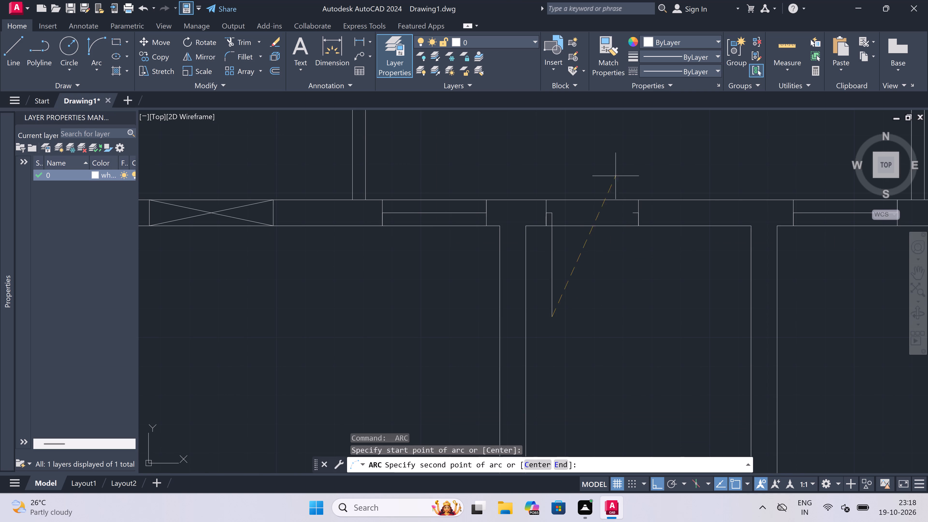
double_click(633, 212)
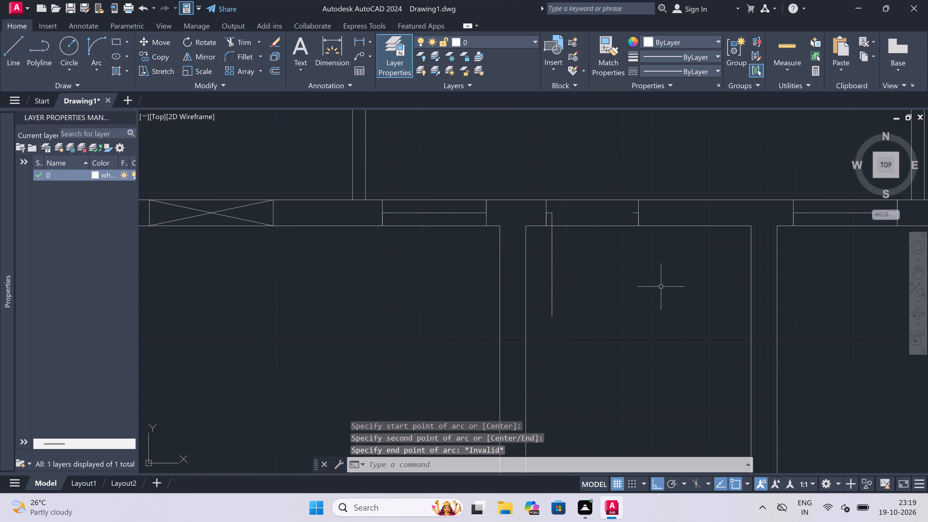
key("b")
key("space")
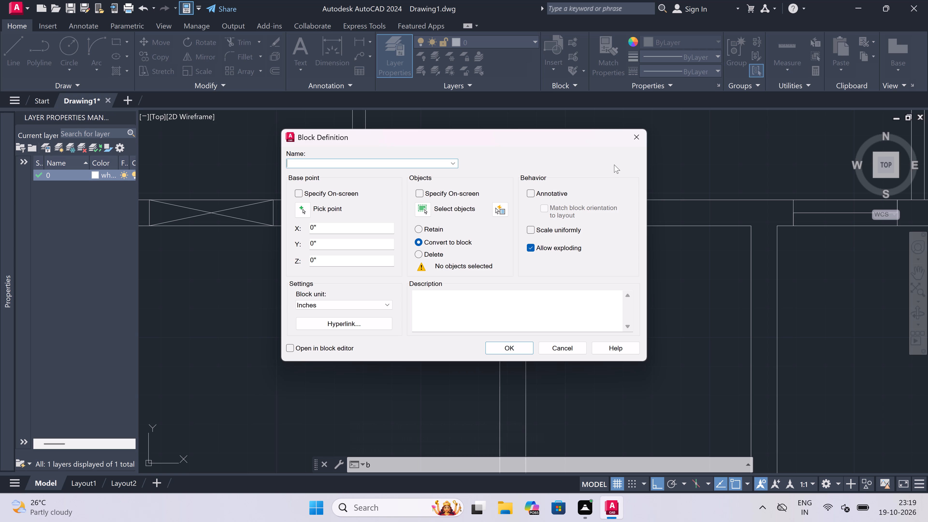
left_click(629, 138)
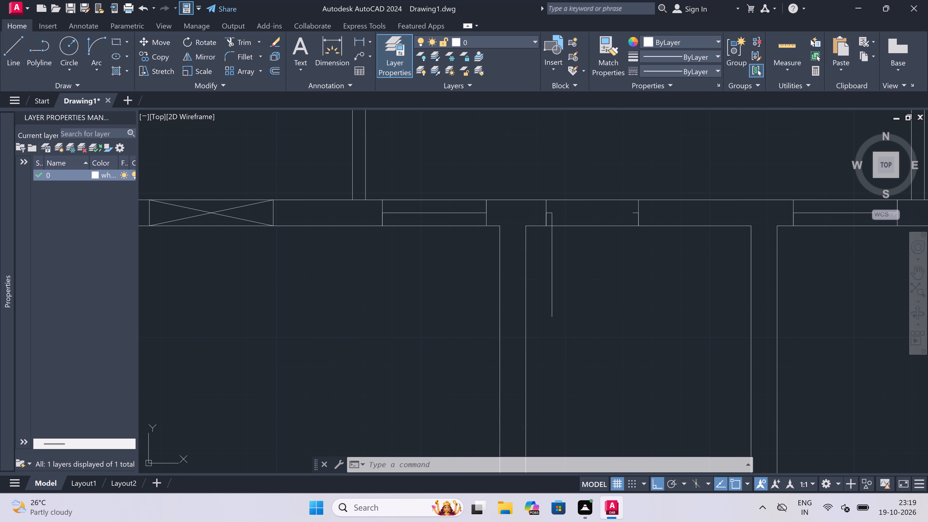
Draw the door-swing arc from the leaf's lower end to the right jamb stub, bulging outward to the lower right.
left_click(100, 49)
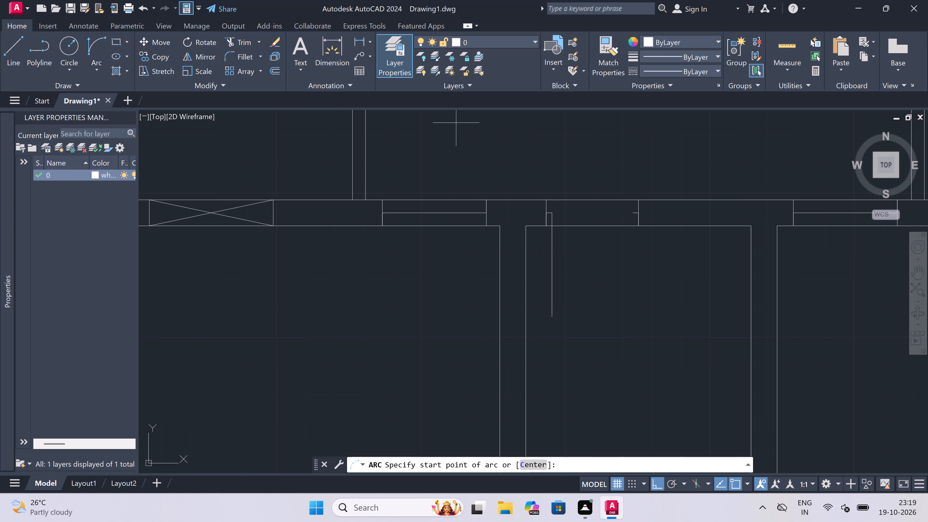
left_click(547, 314)
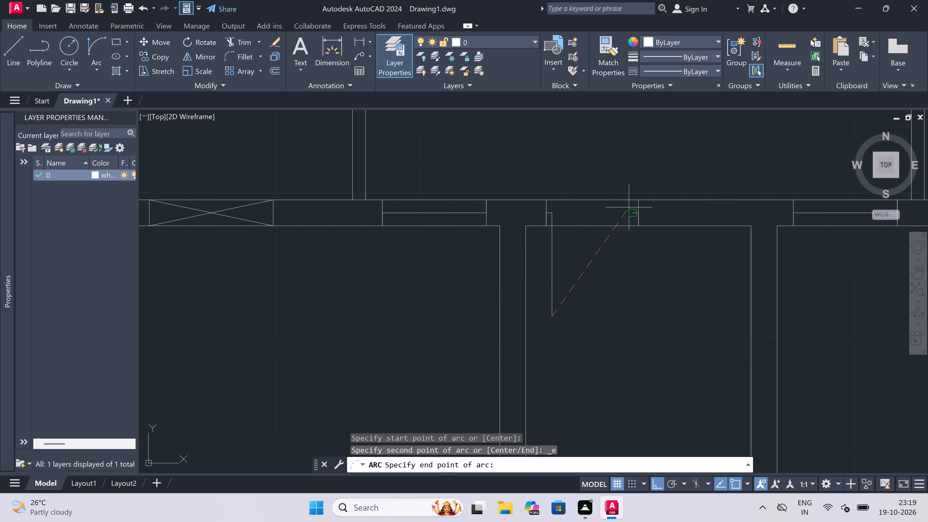
left_click(633, 211)
double_click(657, 265)
Trim both wall lines between the jambs of the new door above the small middle room.
key("t")
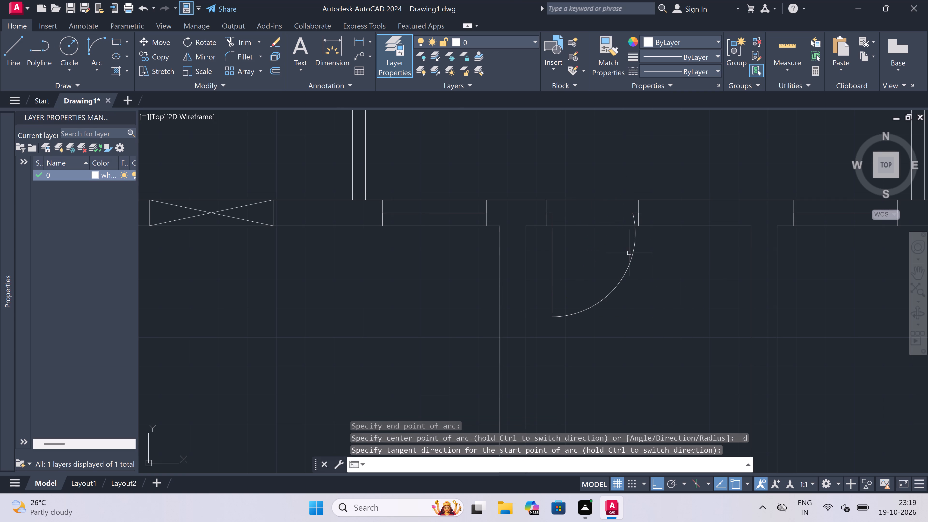
key("r")
key("space")
left_click(579, 167)
left_click(573, 267)
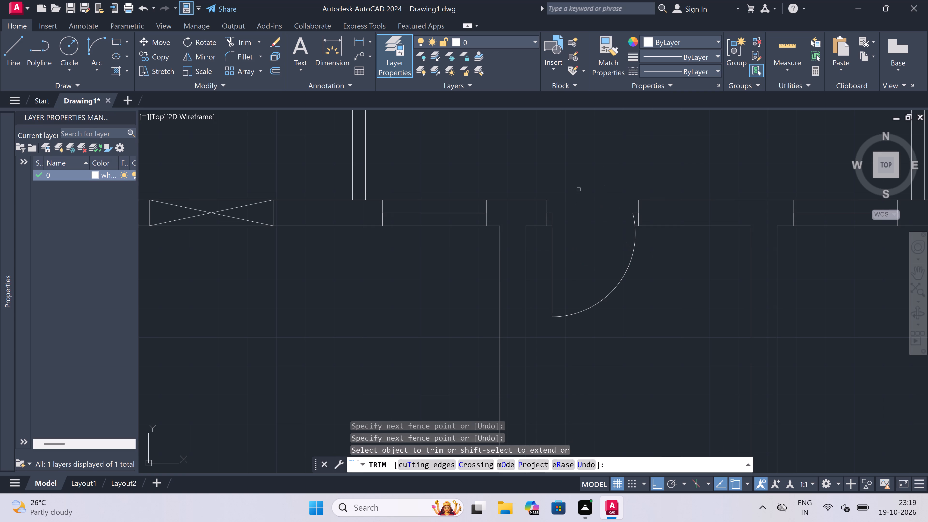
key("Escape")
Draw two short vertical lines across the partition below the small middle room, one near each end, marking an opening.
scroll(580, 187, "down", 4)
scroll(577, 227, "up", 2)
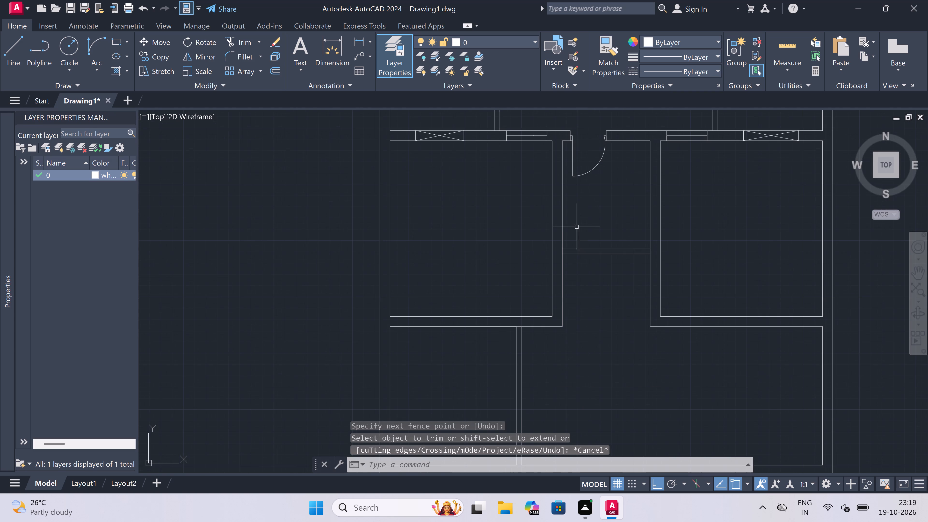
key("l")
key("space")
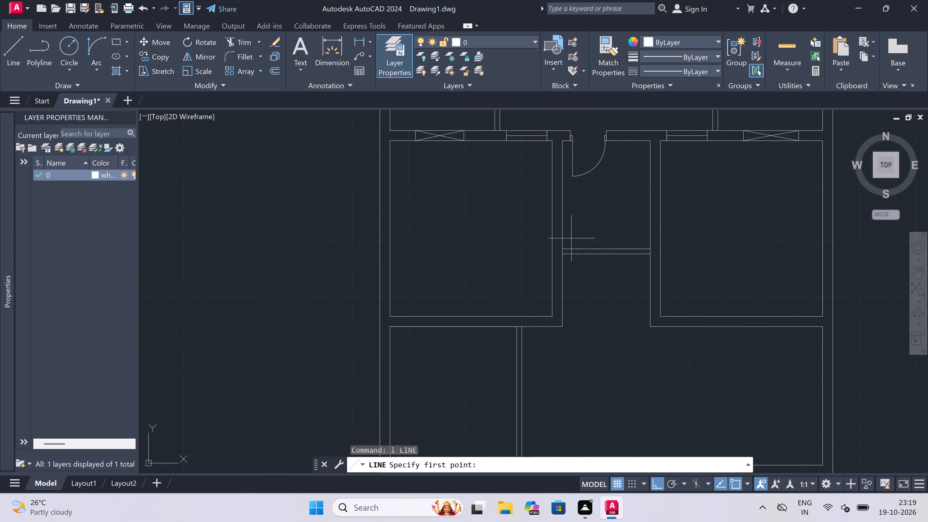
scroll(574, 247, "up", 3)
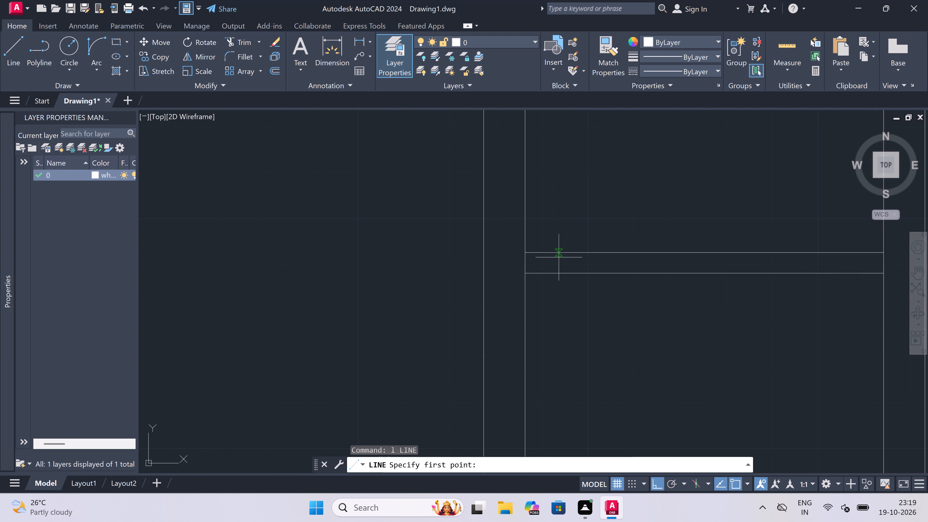
double_click(553, 254)
left_click(554, 274)
key("Escape")
scroll(554, 274, "down", 1)
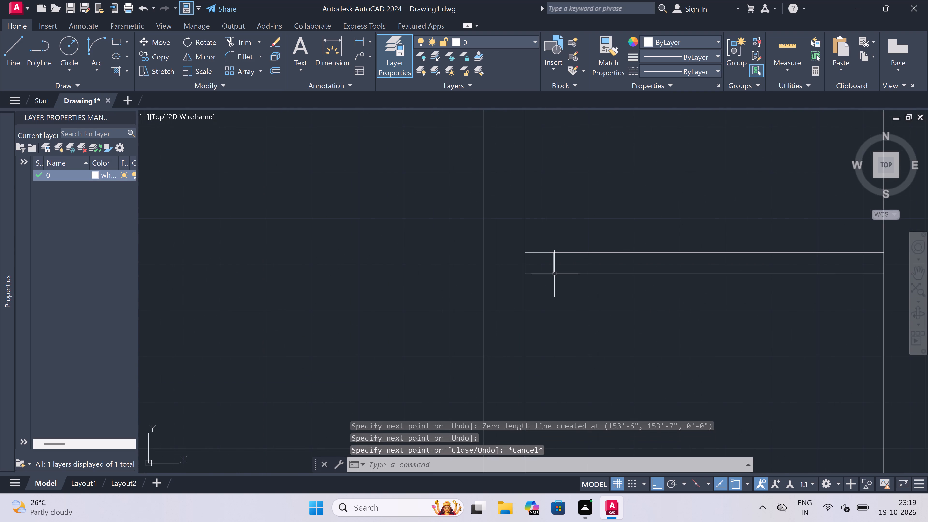
scroll(554, 274, "down", 1)
scroll(604, 271, "up", 1)
key("space")
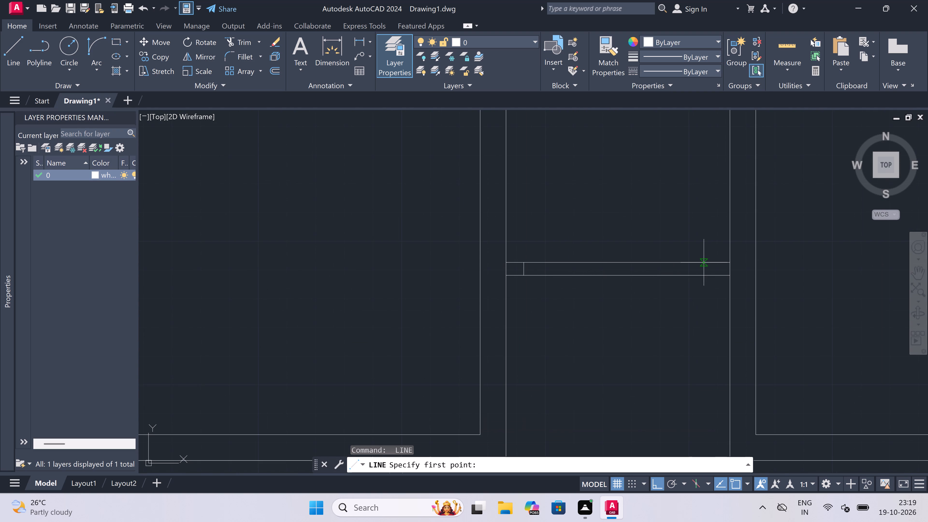
left_click(705, 262)
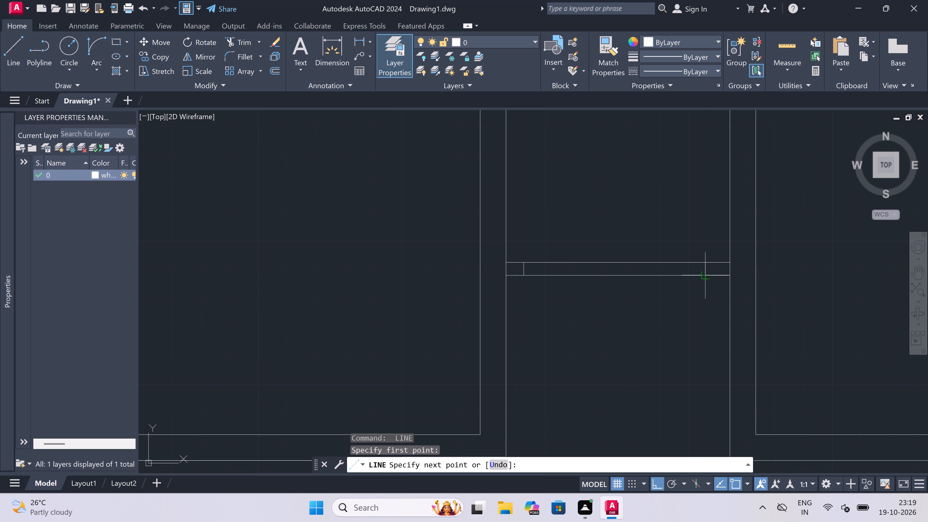
left_click(704, 276)
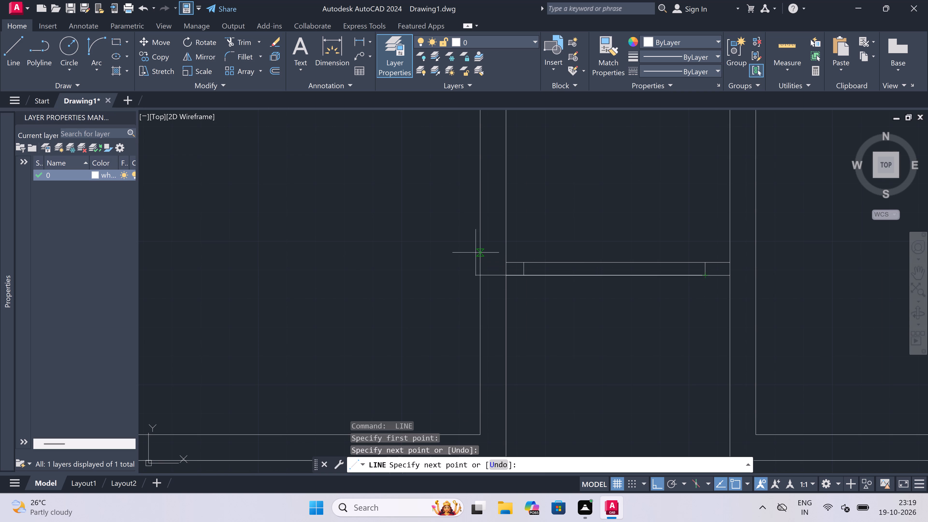
With Ortho off, draw a diagonal across the opening below the small middle room, from its lower-left corner to its upper-right corner.
key("8")
key("F8")
left_click(523, 261)
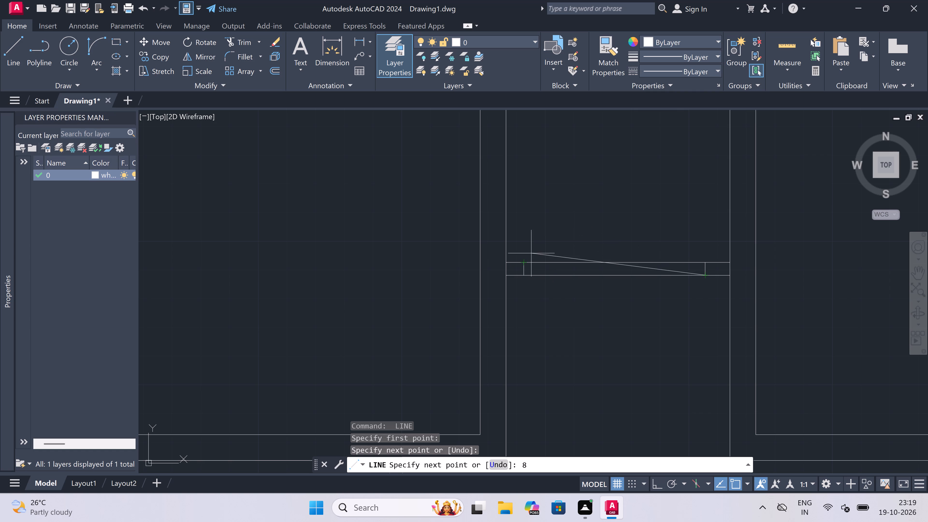
scroll(520, 261, "up", 2)
left_click(529, 264)
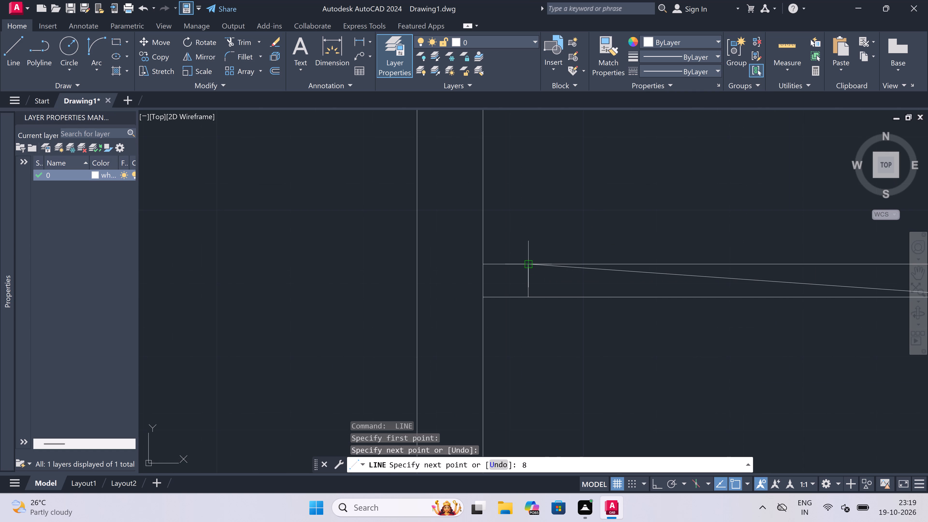
key("Escape")
key("space")
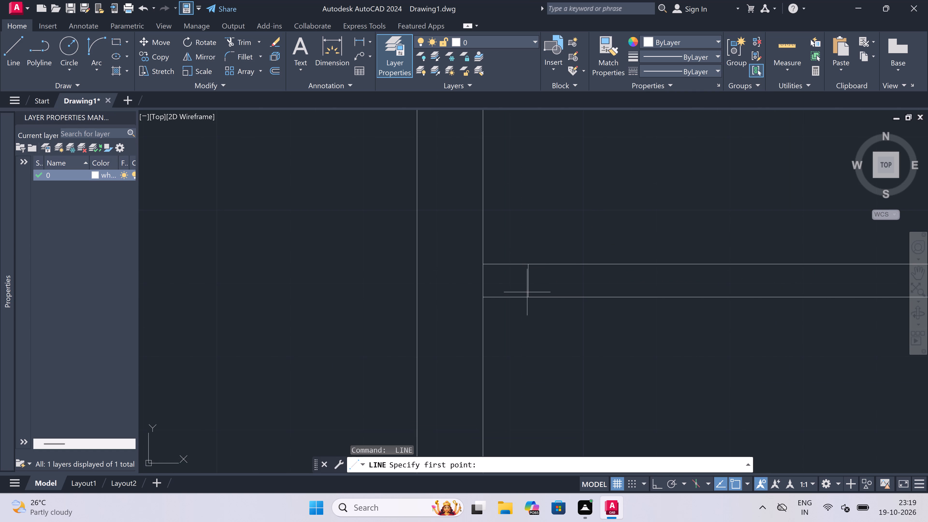
double_click(528, 296)
scroll(629, 272, "down", 3)
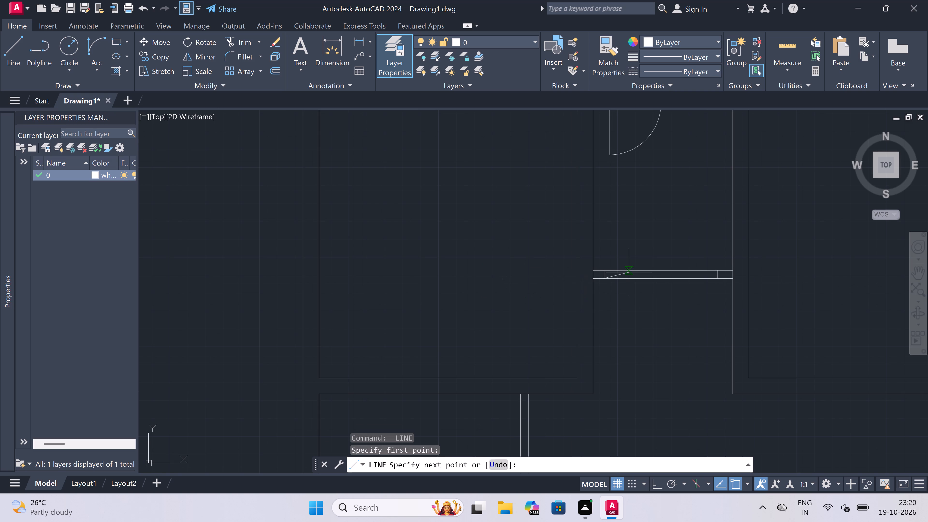
scroll(712, 274, "up", 2)
left_click(721, 268)
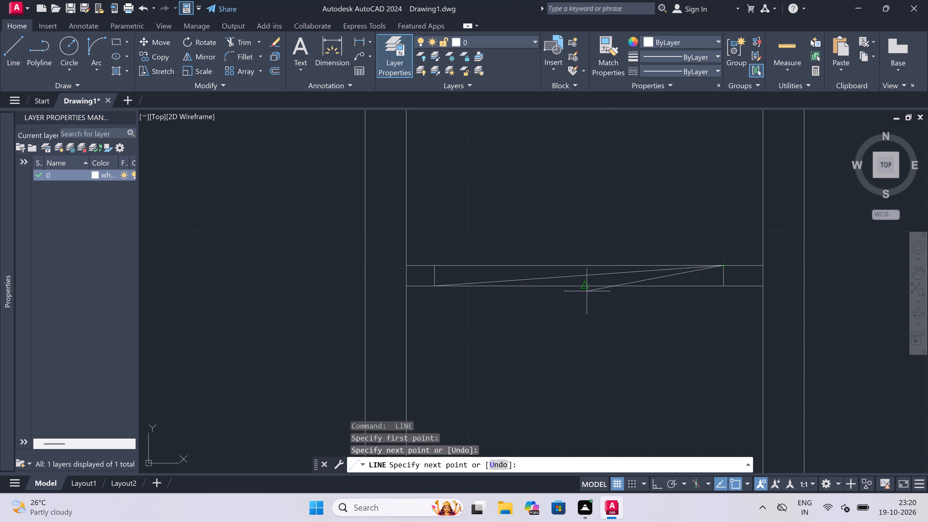
key("Escape")
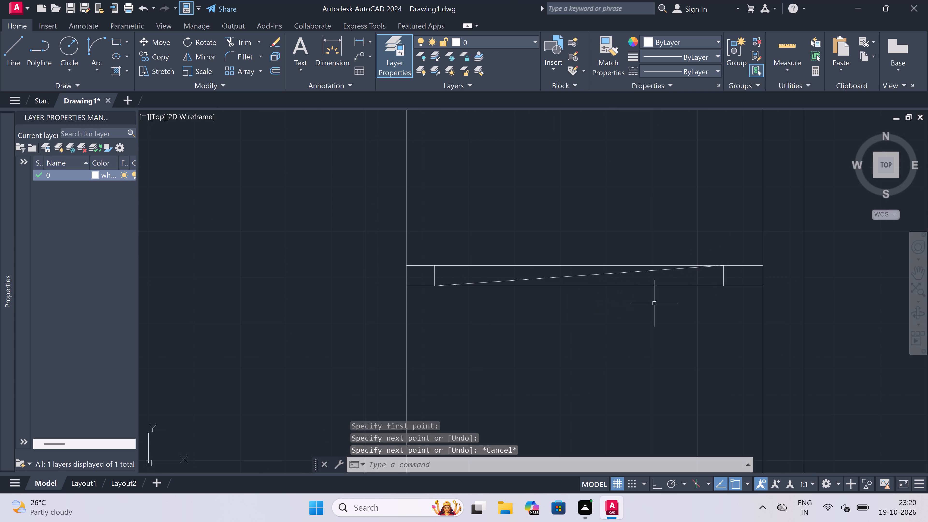
Draw the opposite diagonal from the opening's lower-right corner to its upper-left corner, completing the X mark.
key("space")
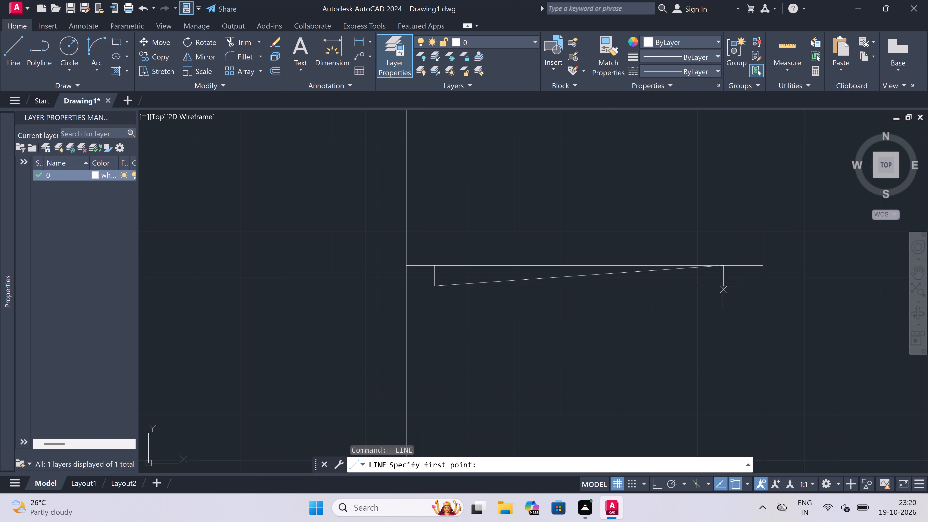
left_click(723, 284)
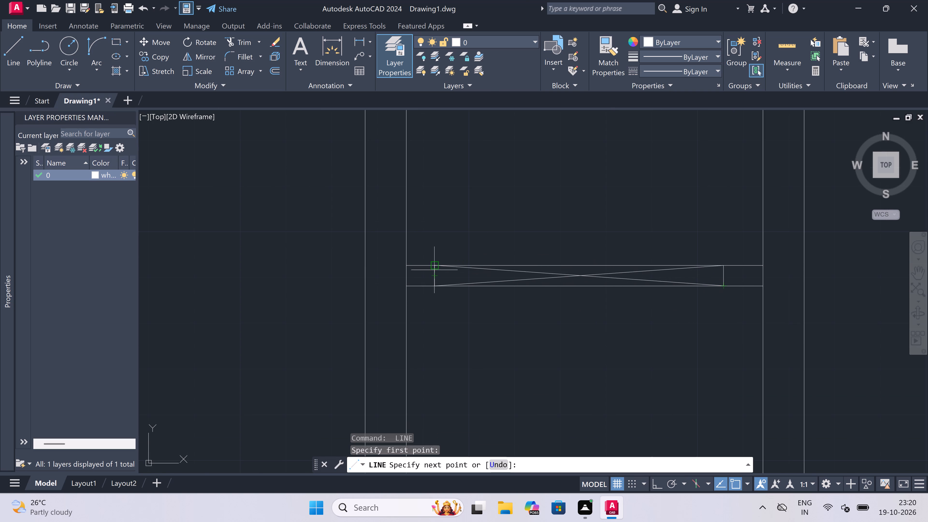
left_click(432, 264)
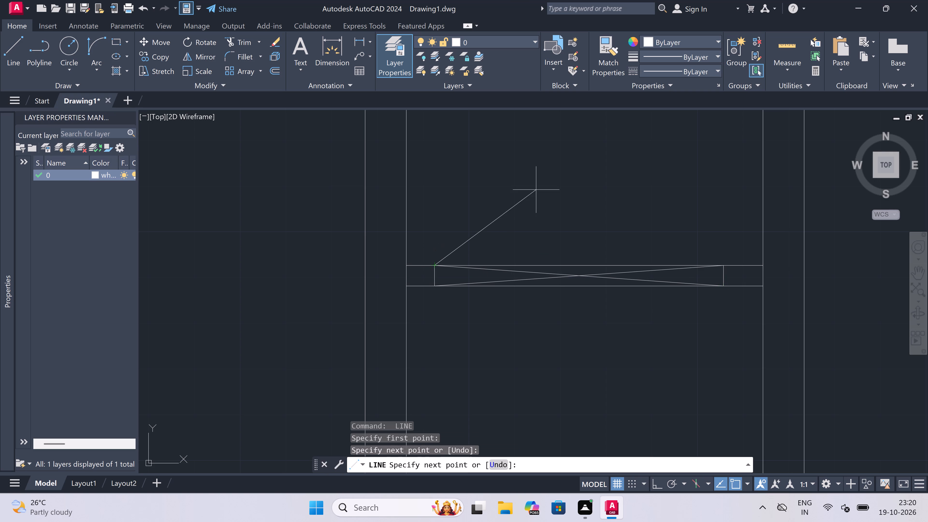
key("Escape")
Draw a door's lower jamb across the passage's right wall near its corner, with a 2" upward mid-wall stub and 3' leaf into the right room.
scroll(540, 233, "down", 4)
scroll(542, 236, "up", 2)
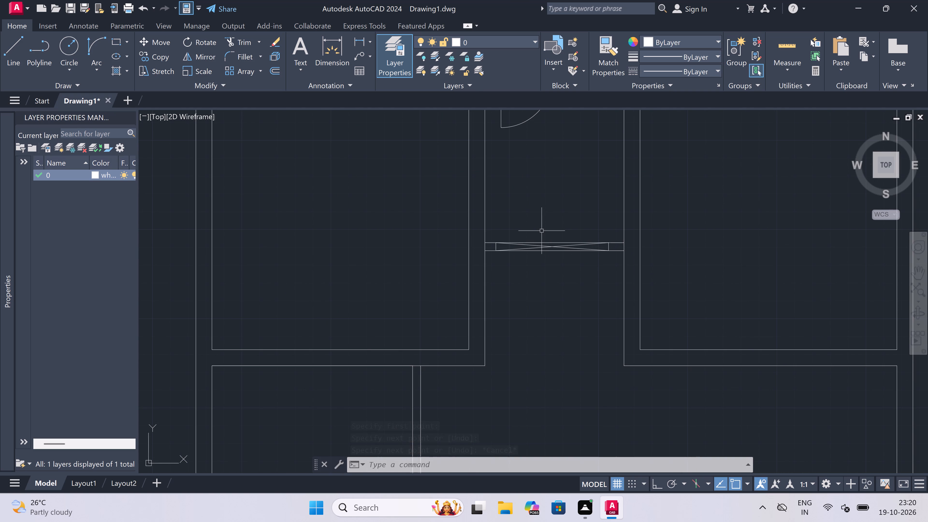
key("l")
key("space")
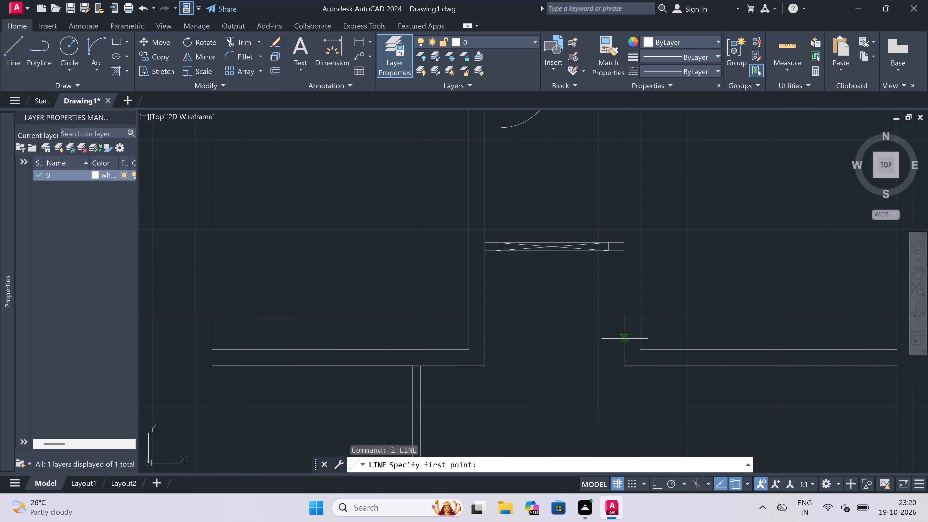
left_click(624, 339)
left_click(637, 340)
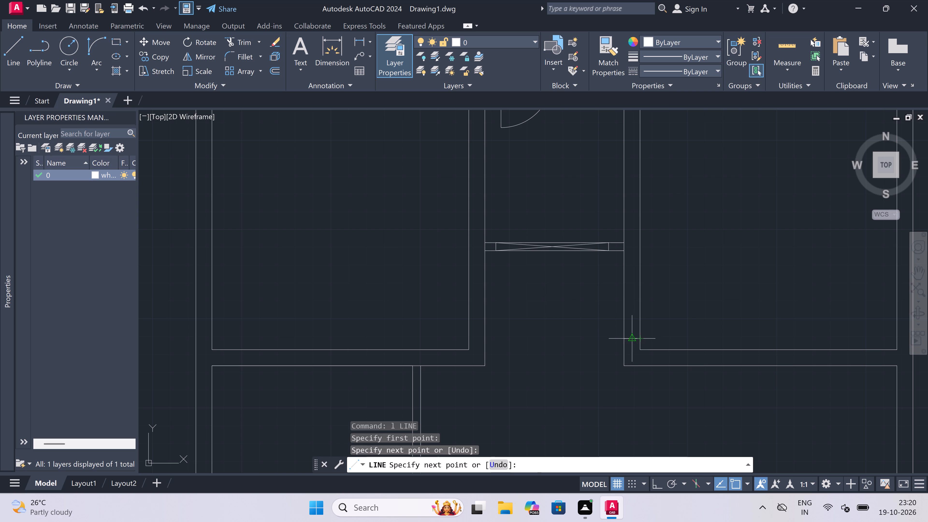
left_click(630, 340)
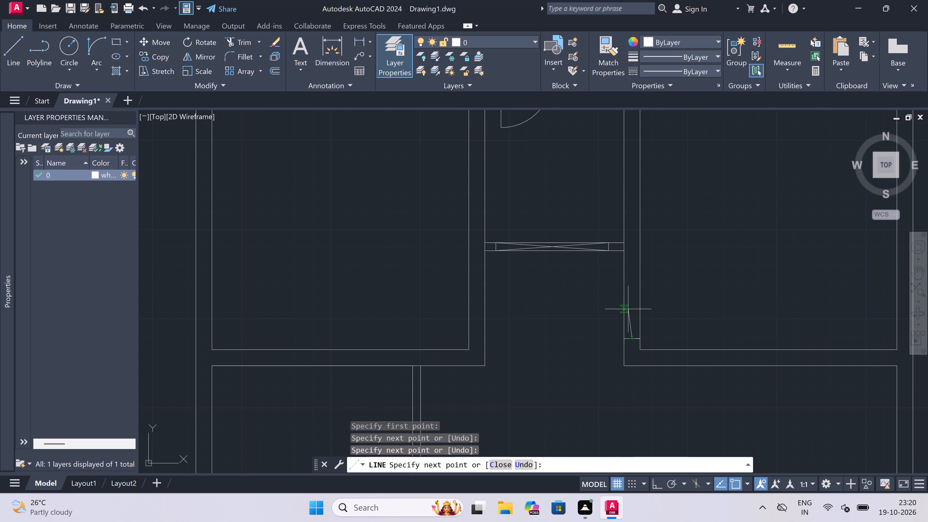
key("F8")
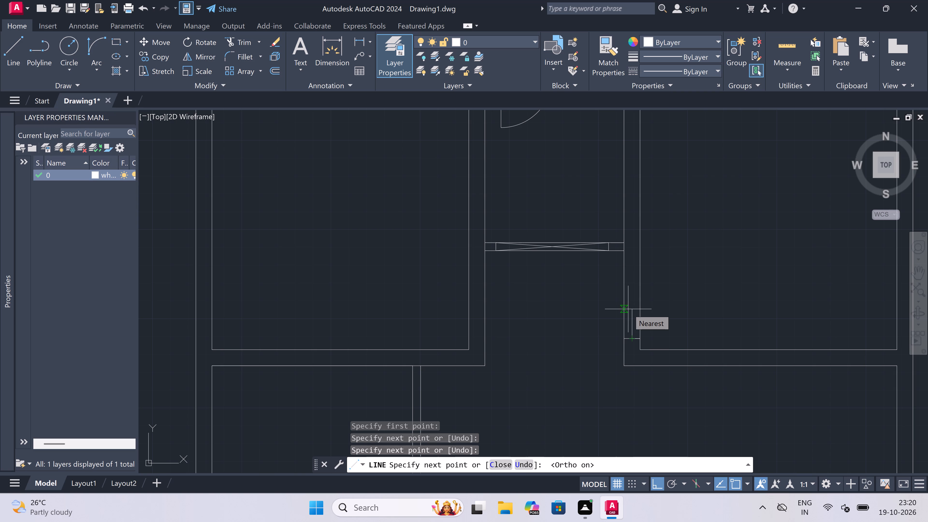
type("2\"")
key("space")
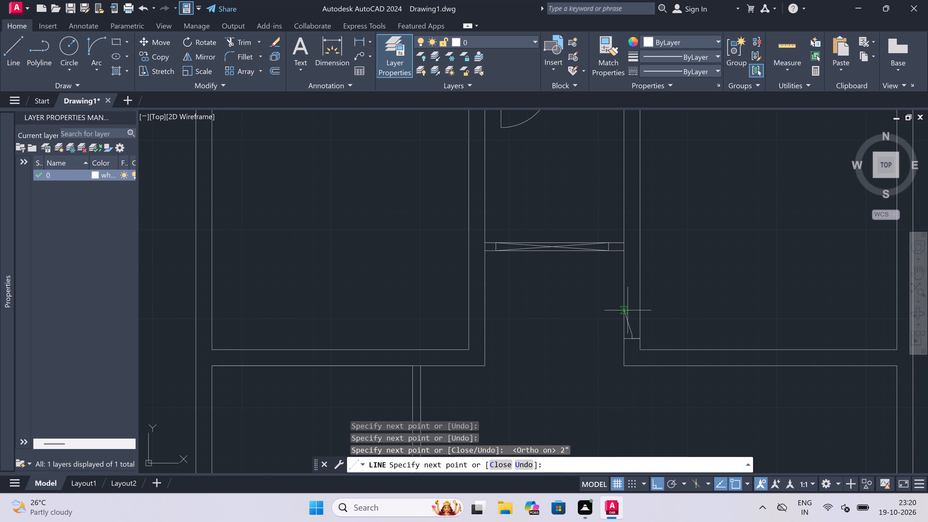
key("3")
key("apostrophe")
key("space")
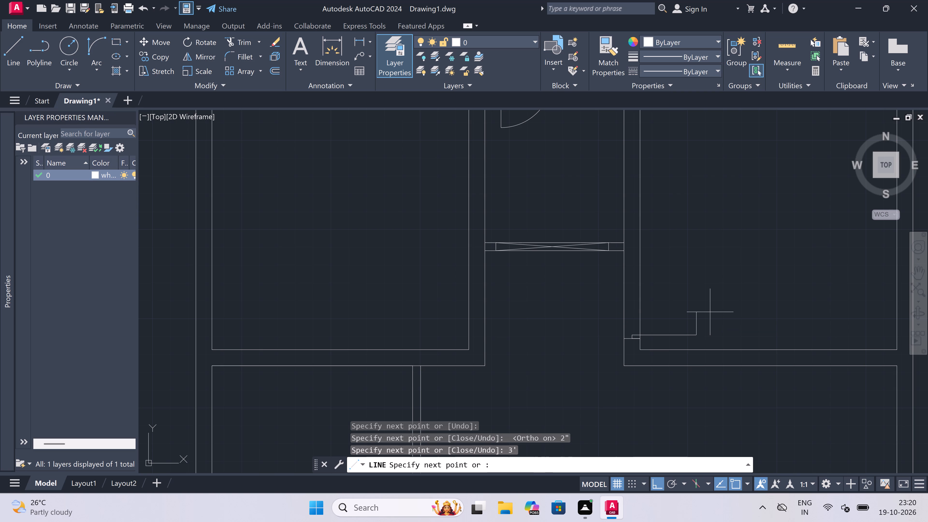
key("Escape")
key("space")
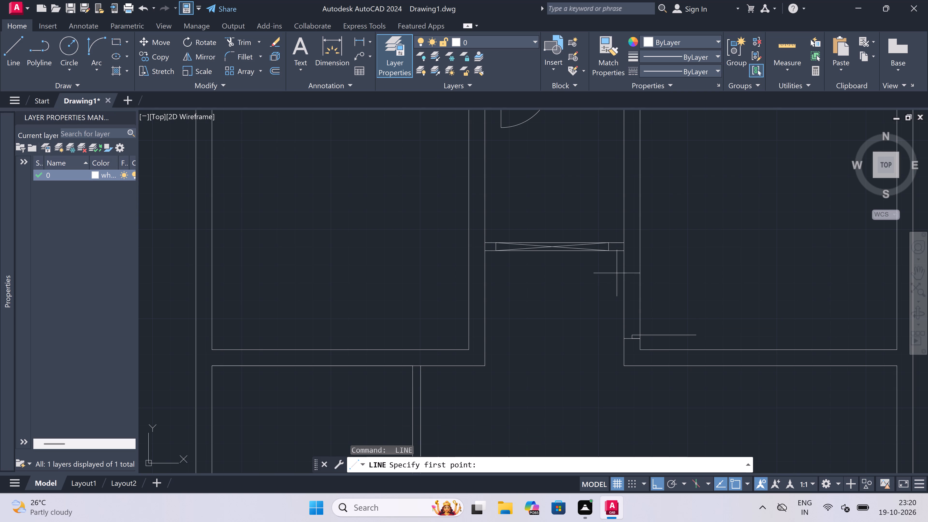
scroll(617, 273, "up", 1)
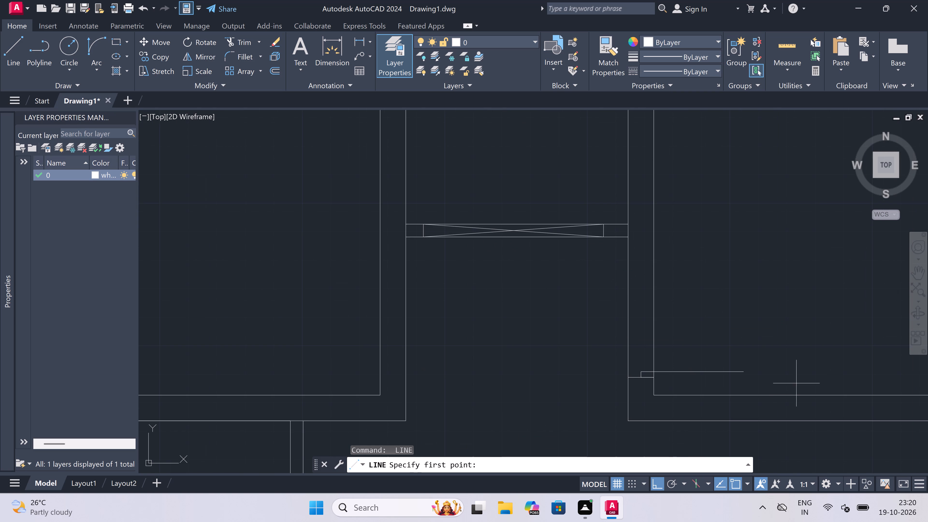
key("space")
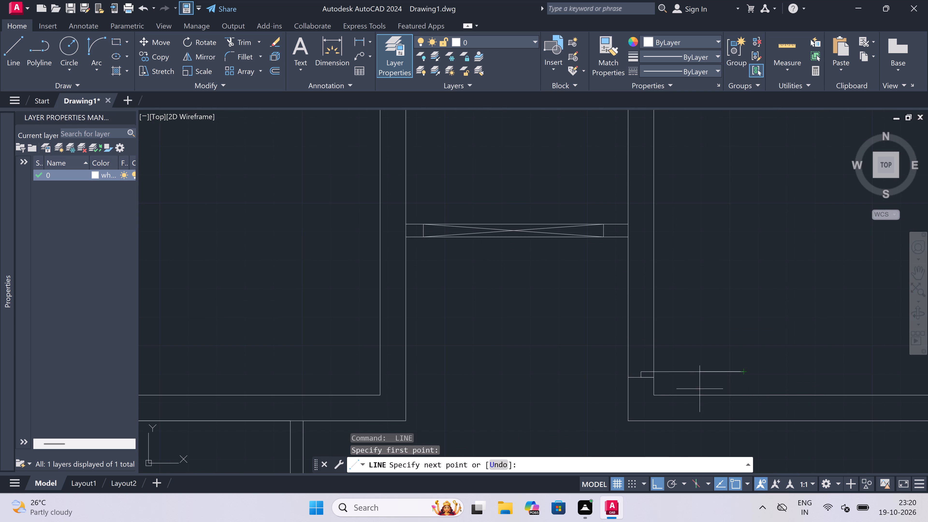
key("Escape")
Draw another 3' line over the new door leaf, starting at the top of the lower jamb's stub and running into the right room.
key("space")
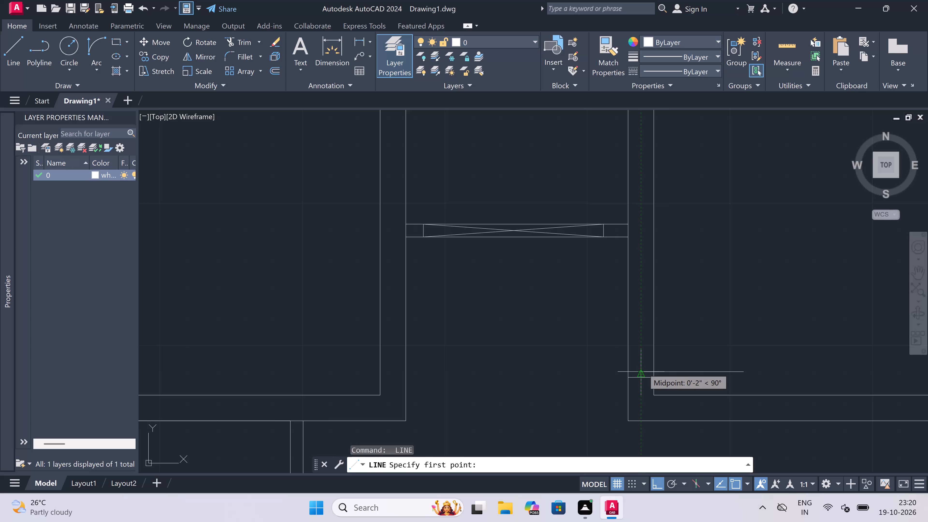
left_click(643, 370)
key("3")
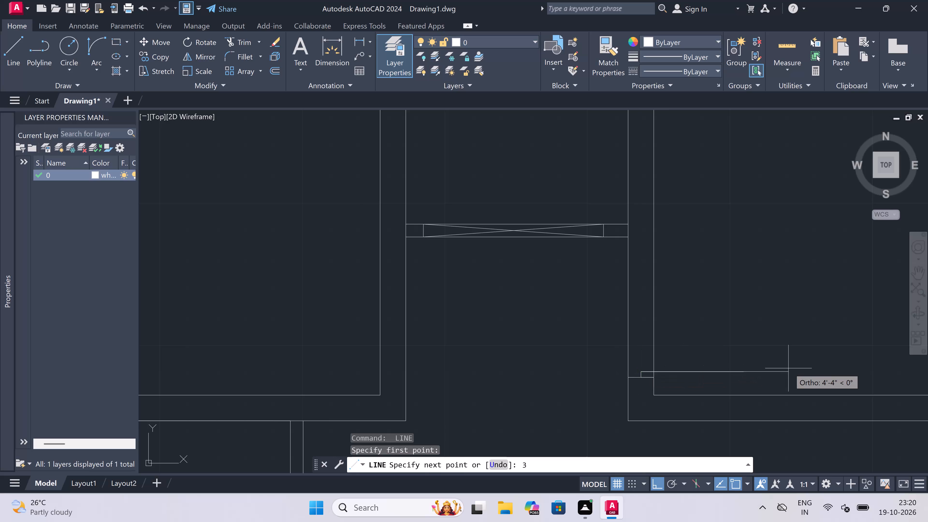
type("'")
key("space")
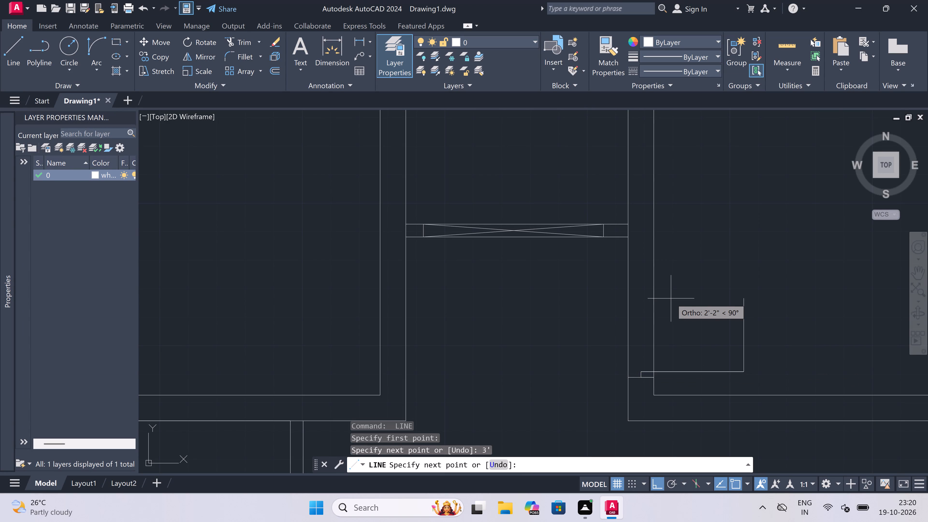
key("Escape")
Draw the door's upper jamb line across the right wall with Ortho on, adding a 2" stub downward from its midpoint.
key("space")
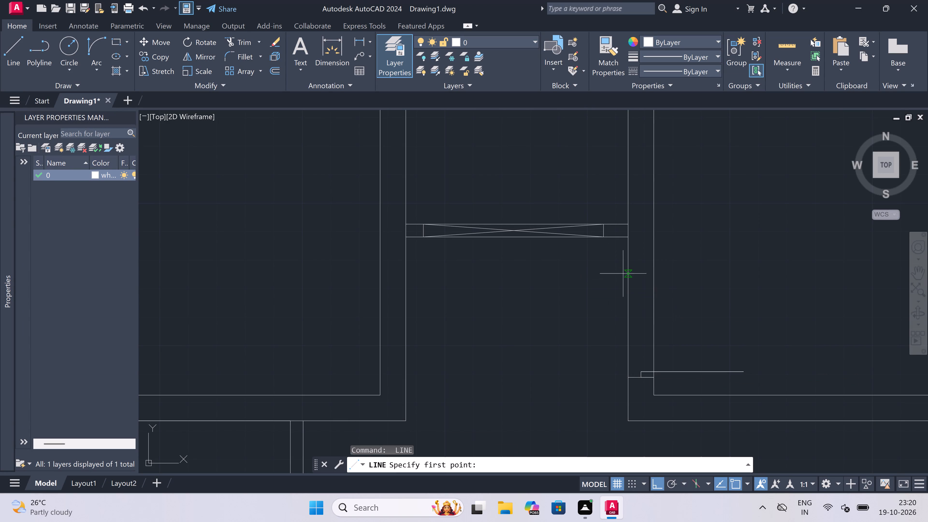
left_click(628, 286)
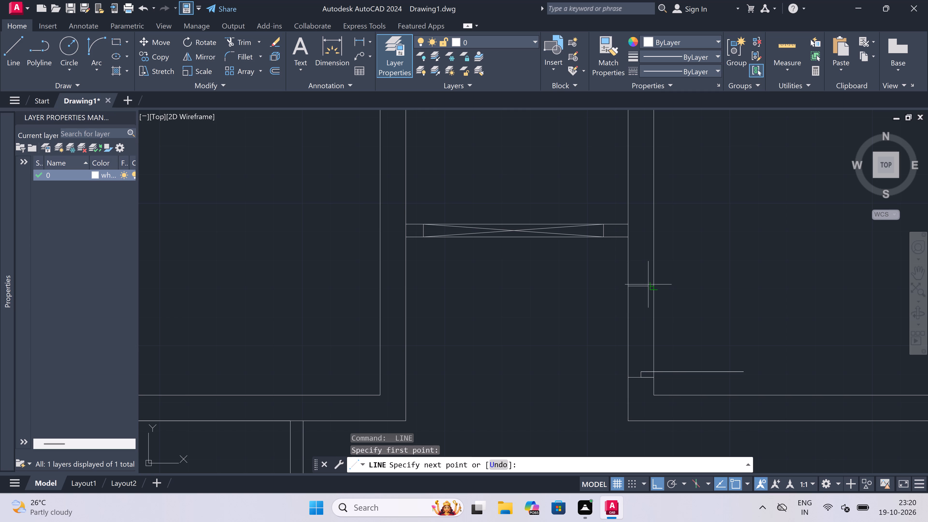
left_click(649, 284)
left_click_drag(640, 286, 639, 301)
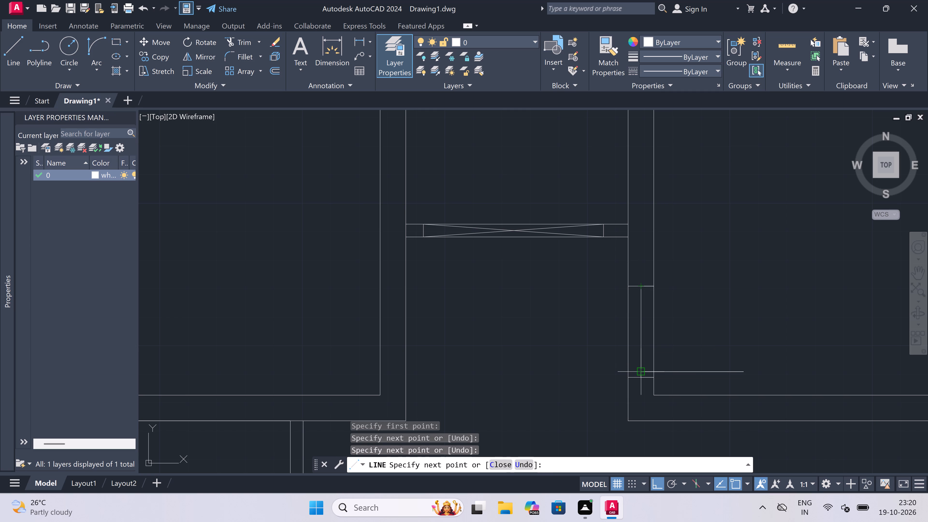
key("2")
type("\"")
key("space")
key("Escape")
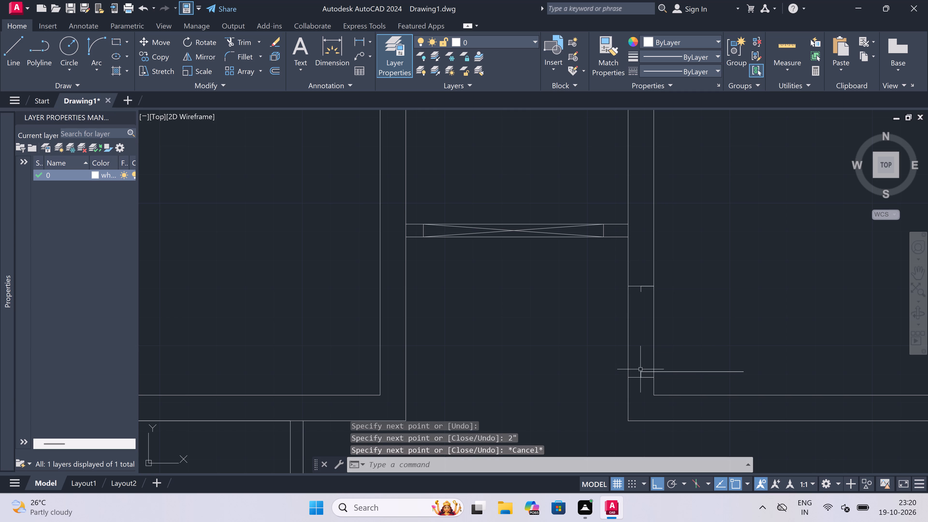
Draw the door-swing arc from the leaf's free end to the upper jamb stub, bulging to the upper right.
left_click(95, 43)
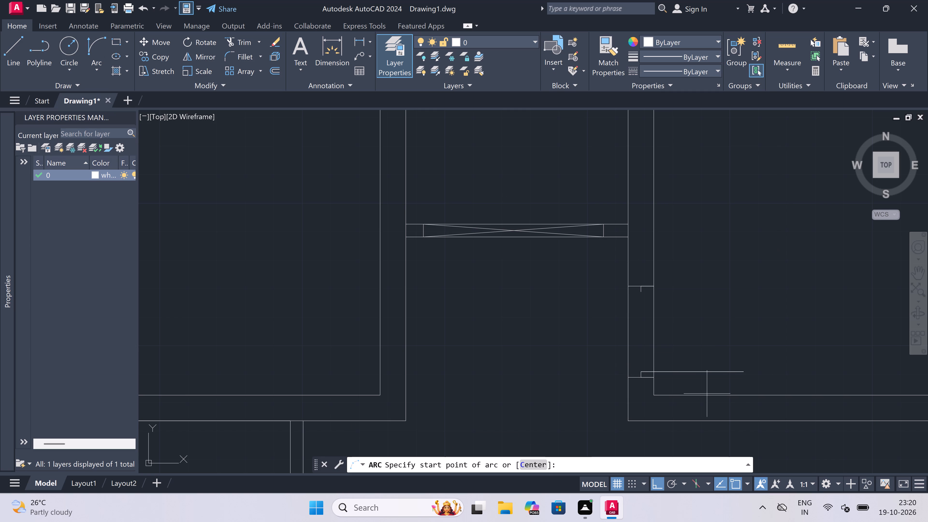
left_click_drag(747, 373, 743, 367)
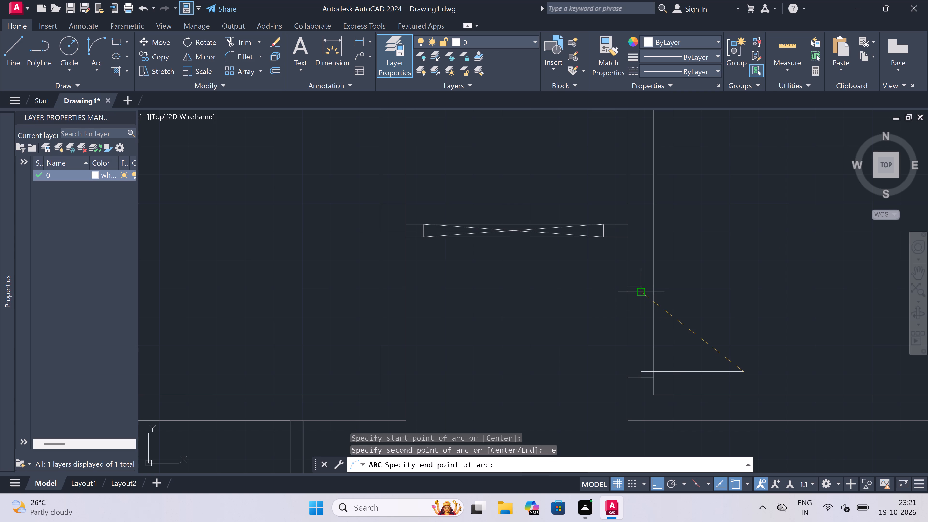
left_click(641, 293)
left_click(677, 272)
Trim both lines of the passage's right wall between the new door's jambs.
key("t")
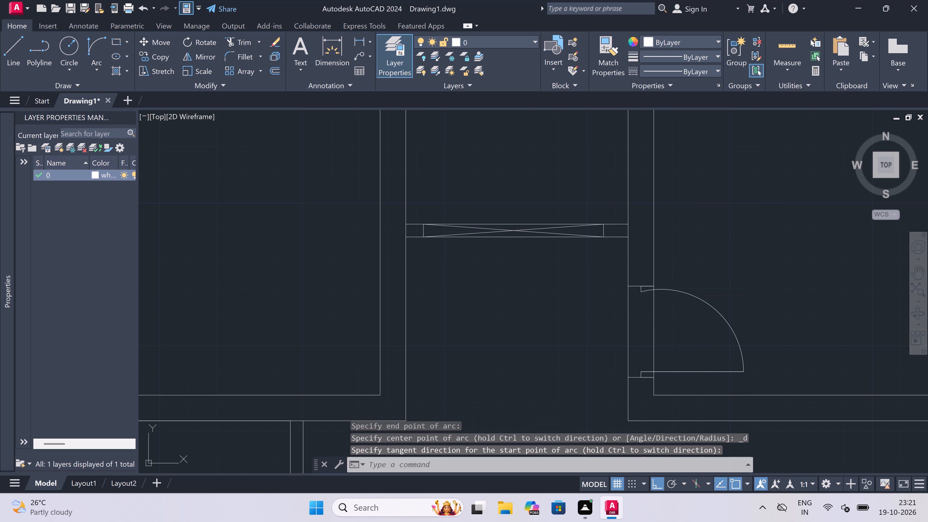
key("r")
key("space")
left_click(670, 326)
left_click(572, 328)
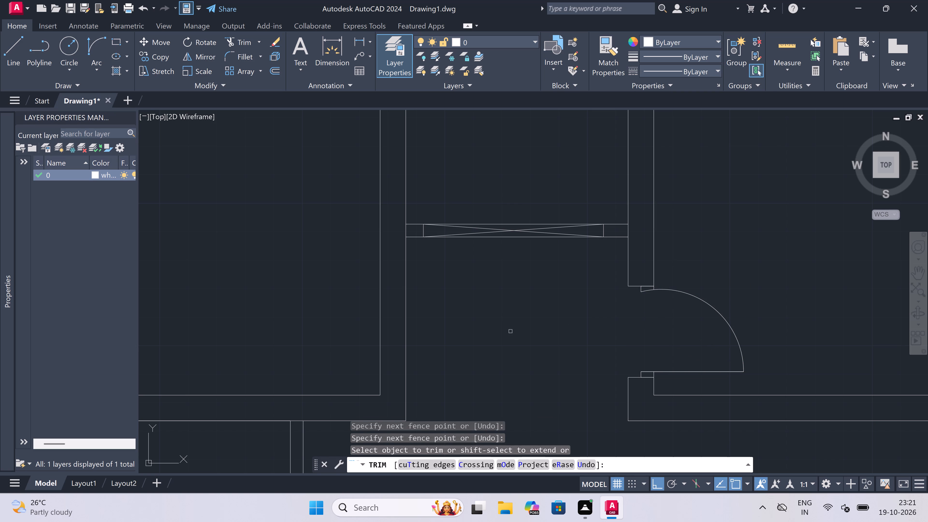
key("Escape")
Draw a lower door jamb line across the passage's left wall, a 2" stub up from its midpoint and a 3' leaf into the left room.
scroll(508, 332, "down", 4)
scroll(479, 331, "up", 3)
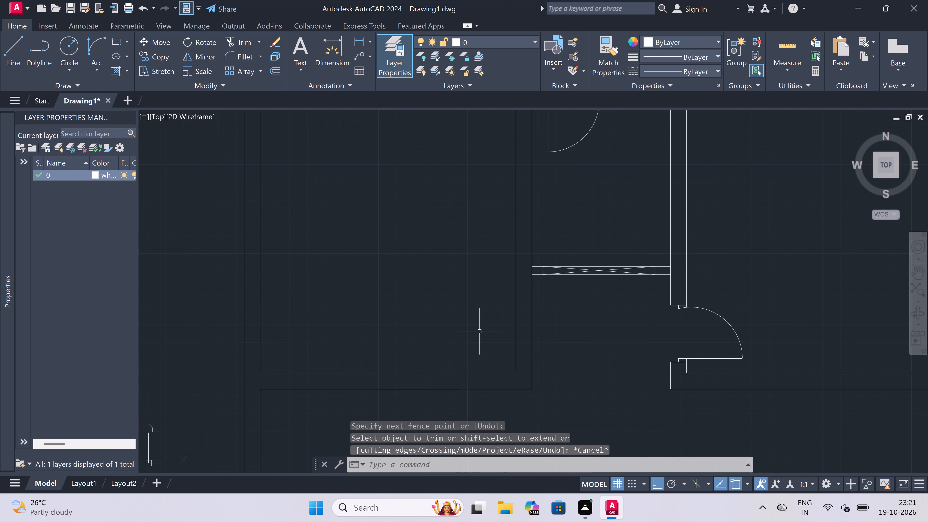
key("l")
key("space")
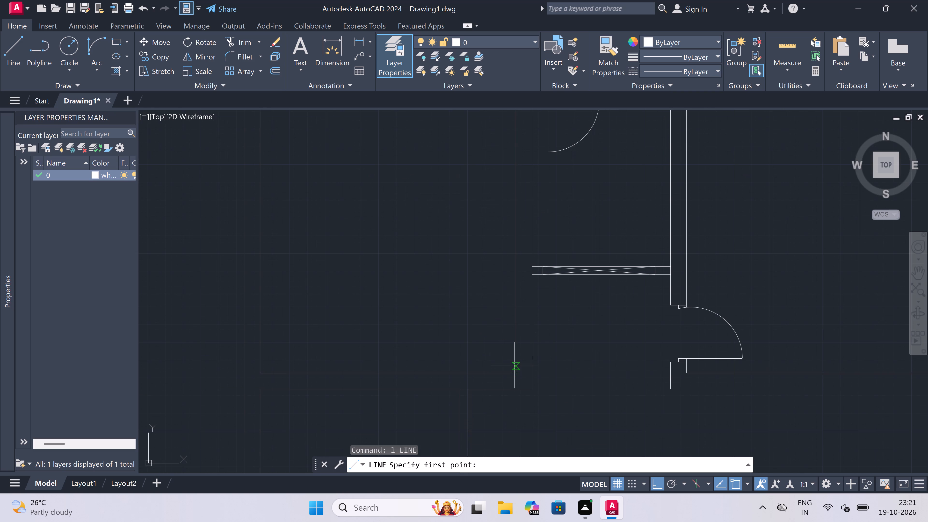
double_click(514, 363)
left_click(531, 363)
left_click_drag(527, 362, 526, 358)
key("2")
key("shift+quotedbl")
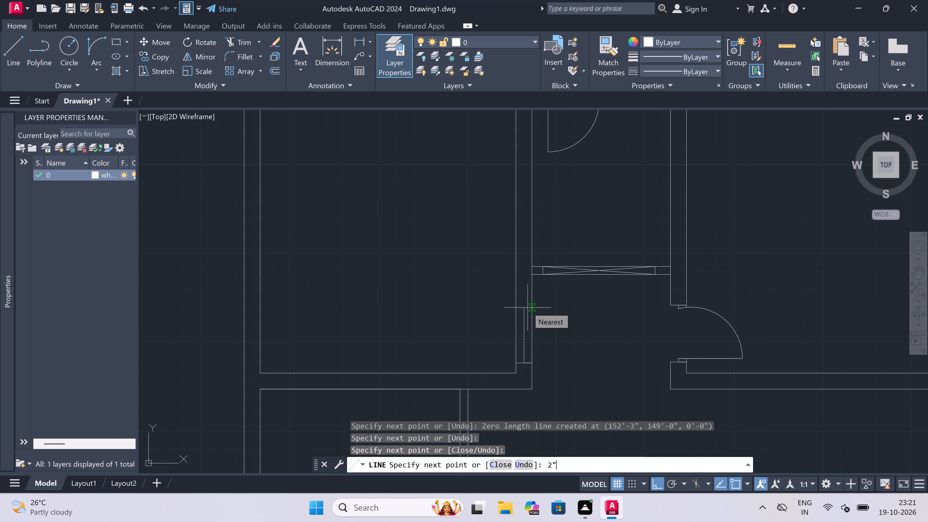
key("space")
key("3")
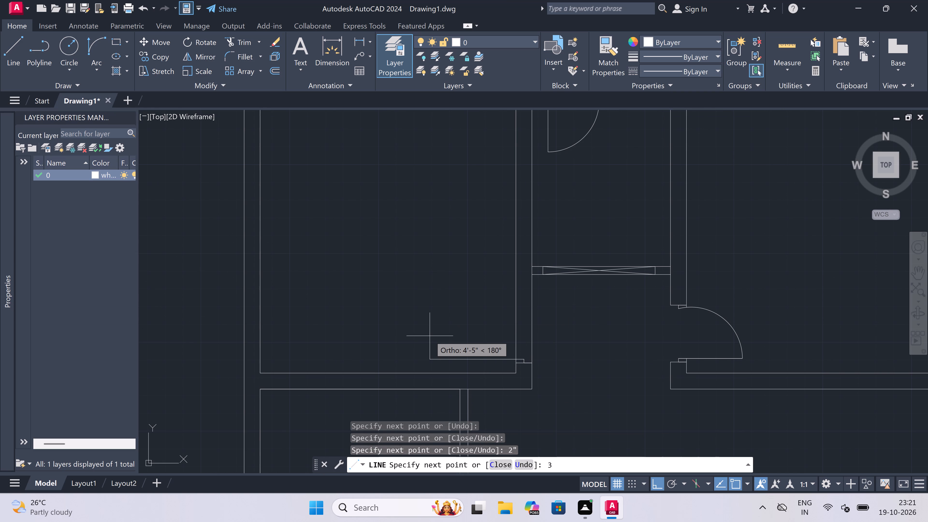
type("'")
key("space")
key("Escape")
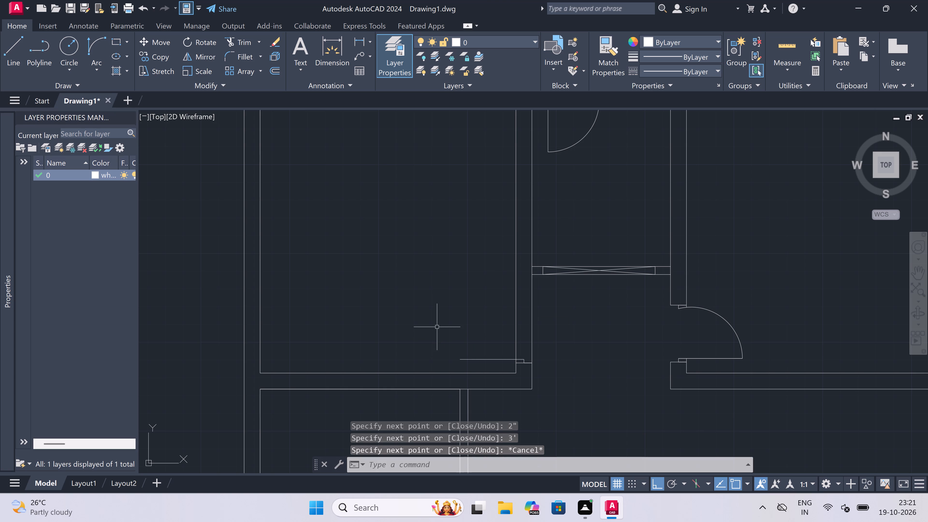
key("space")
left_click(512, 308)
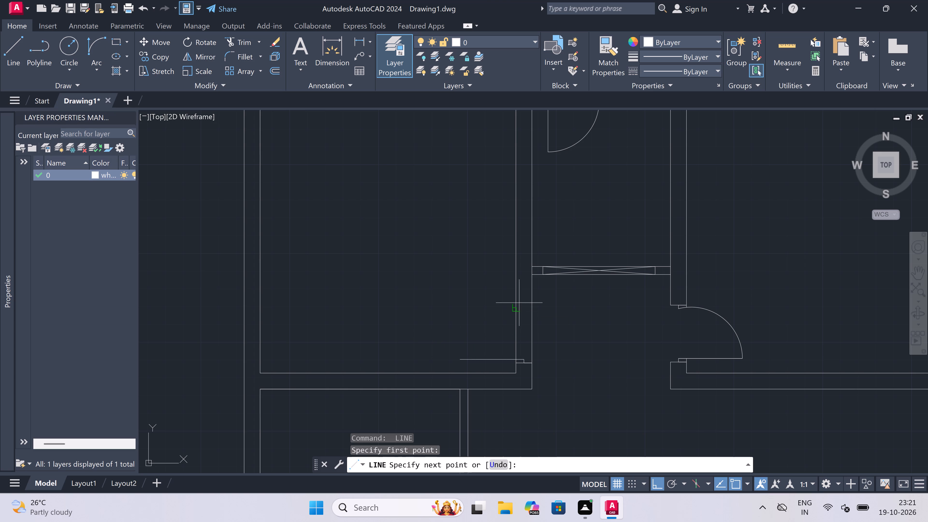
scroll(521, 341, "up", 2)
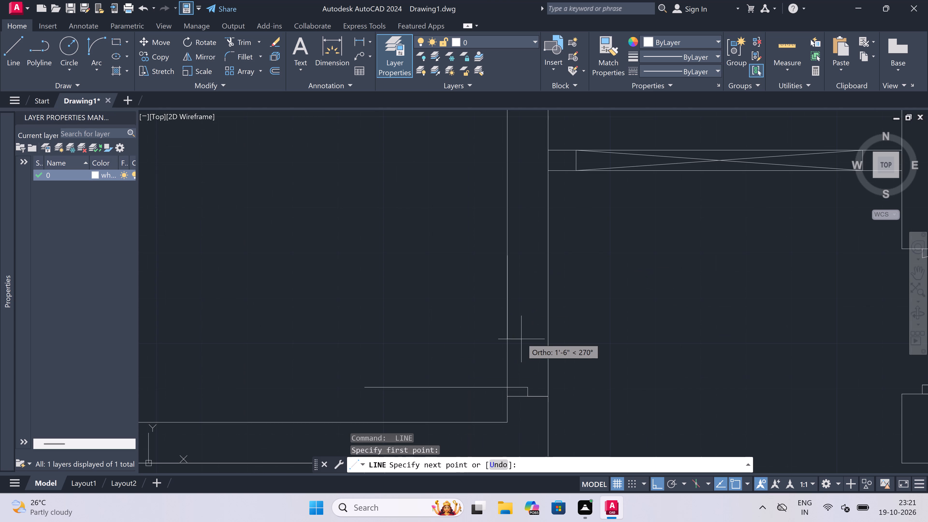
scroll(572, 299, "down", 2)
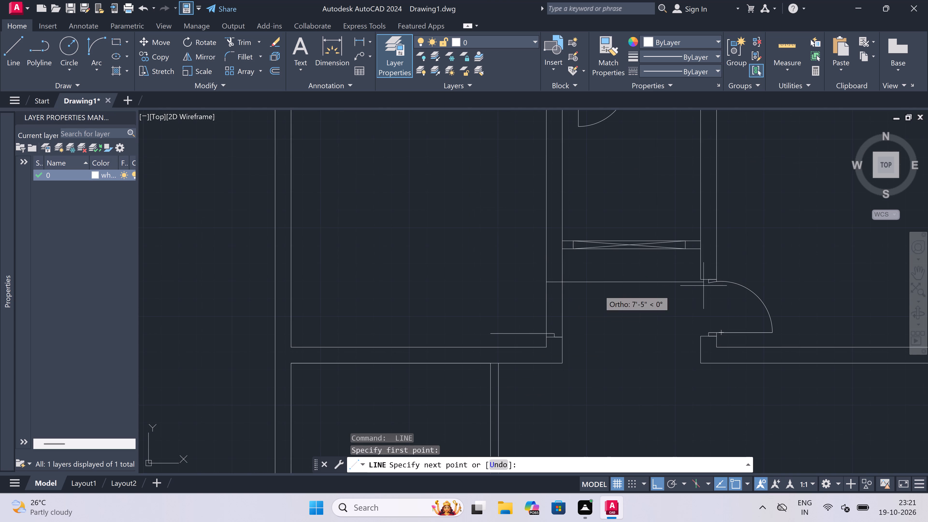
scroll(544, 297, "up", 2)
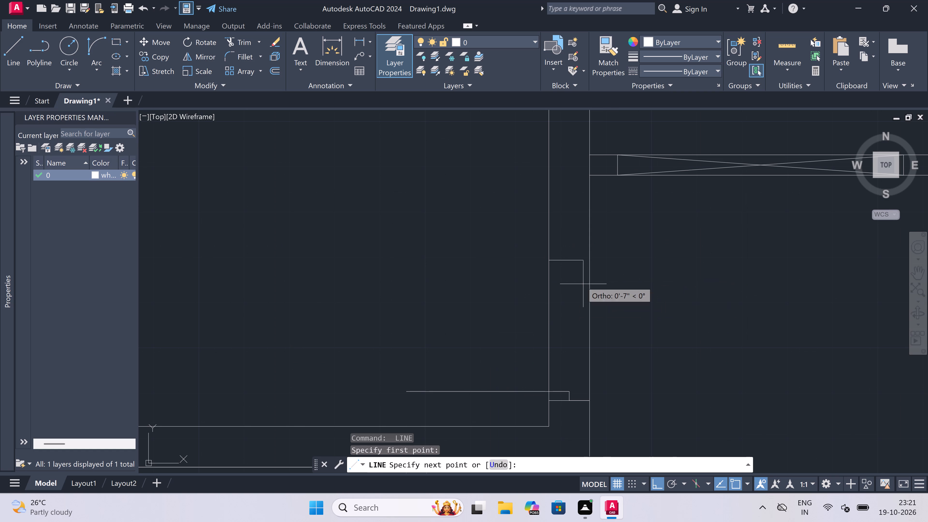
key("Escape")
Draw the door's upper jamb line across the passage's left wall, adding a 2" stub downward from its midpoint.
key("space")
left_click(553, 252)
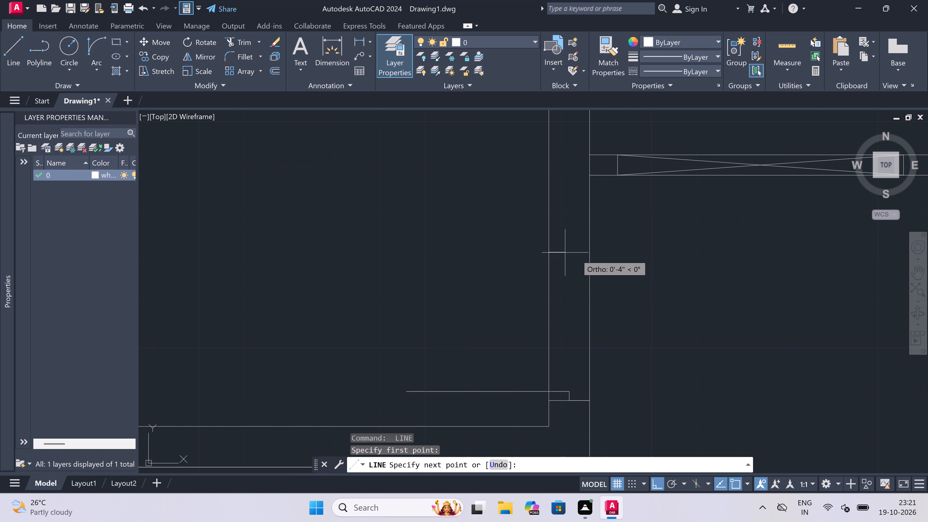
left_click(587, 254)
left_click(571, 255)
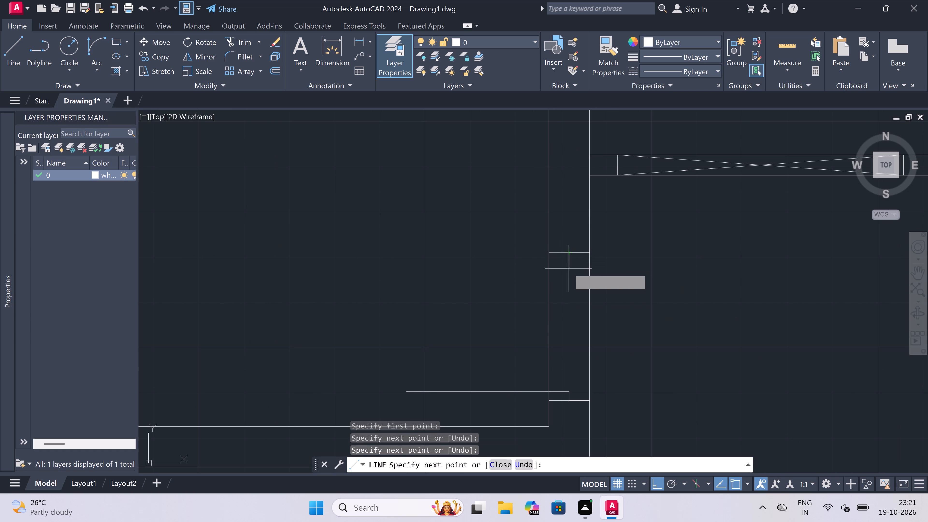
key("2")
key("shift+quotedbl")
key("space")
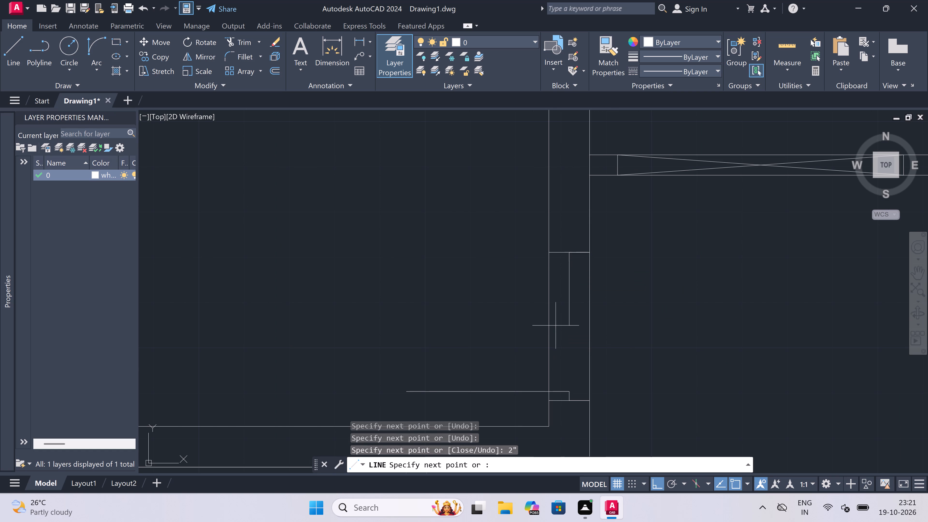
key("Escape")
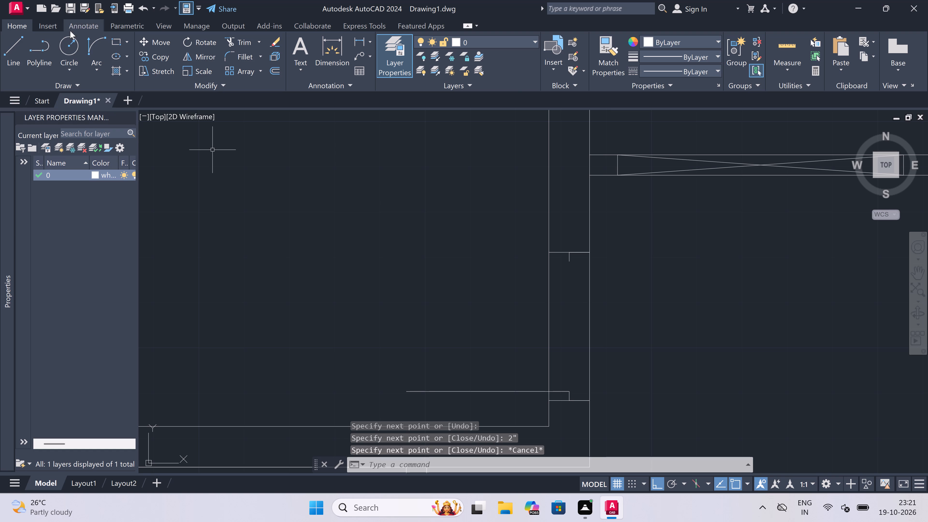
Draw the door-swing arc from the leaf's free end to the upper jamb stub, bulging to the upper left.
left_click(92, 41)
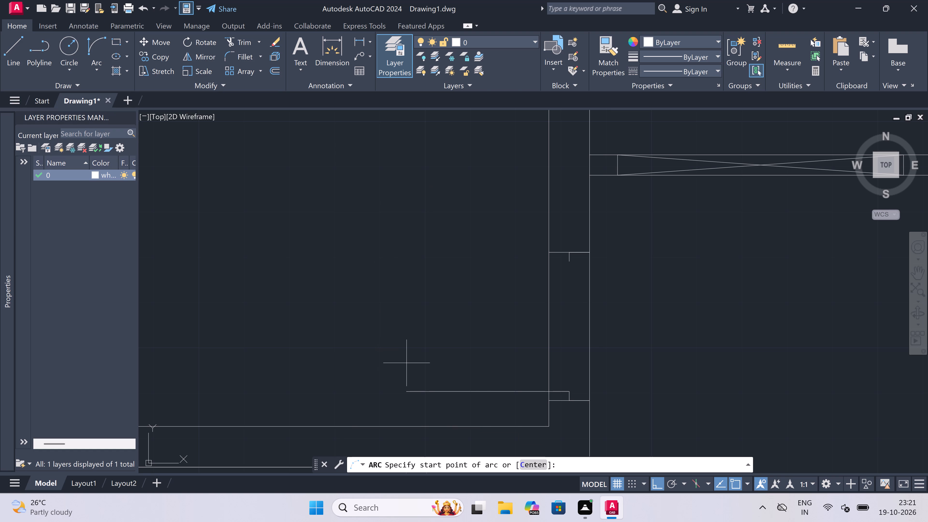
left_click_drag(405, 390, 406, 385)
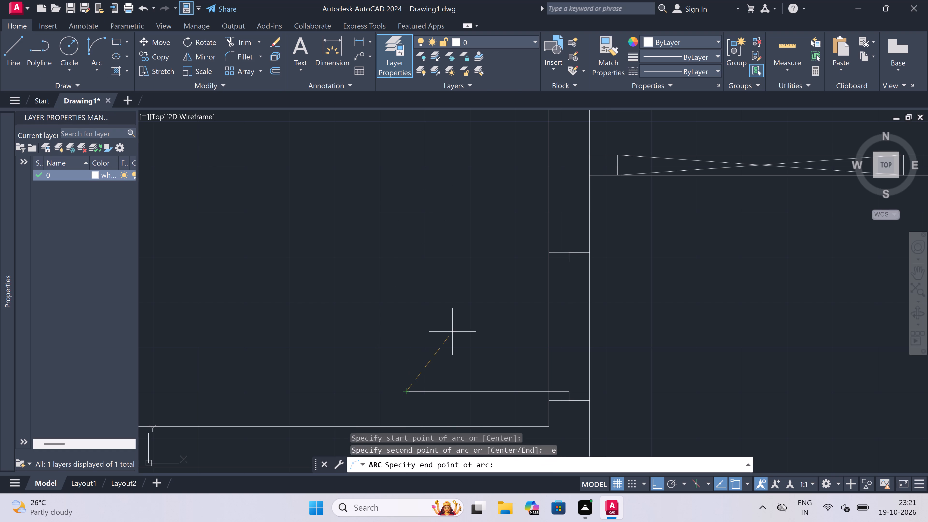
left_click(573, 263)
left_click(503, 244)
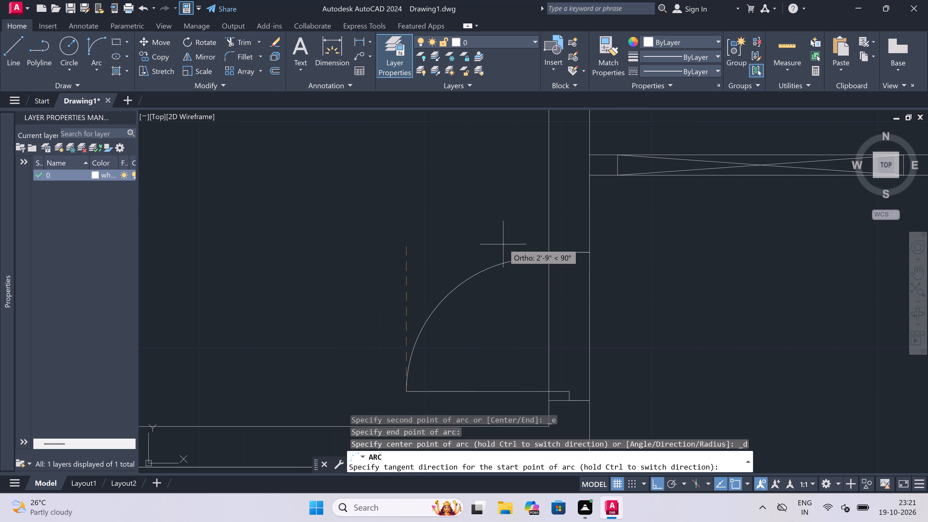
Trim both lines of the passage's left wall between the new door's jambs.
key("t")
key("r")
key("space")
left_click_drag(520, 328, 528, 326)
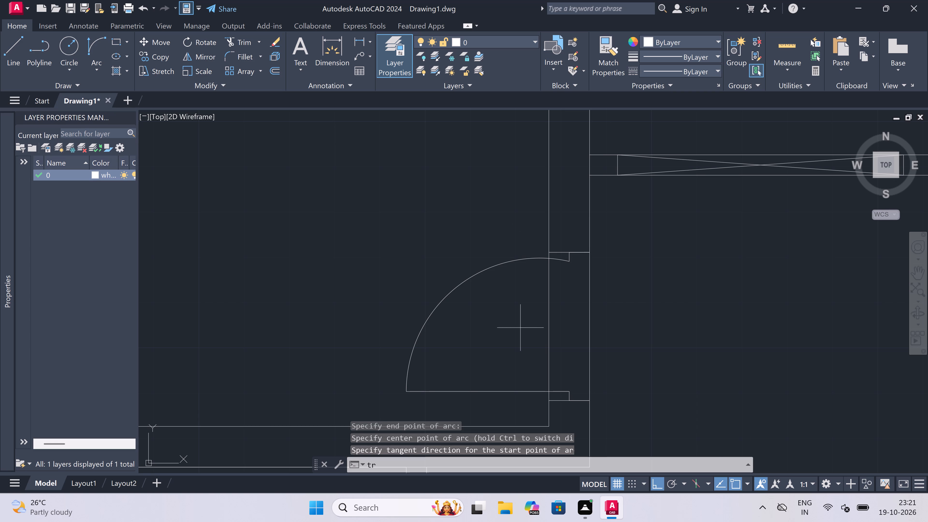
left_click(698, 326)
key("Escape")
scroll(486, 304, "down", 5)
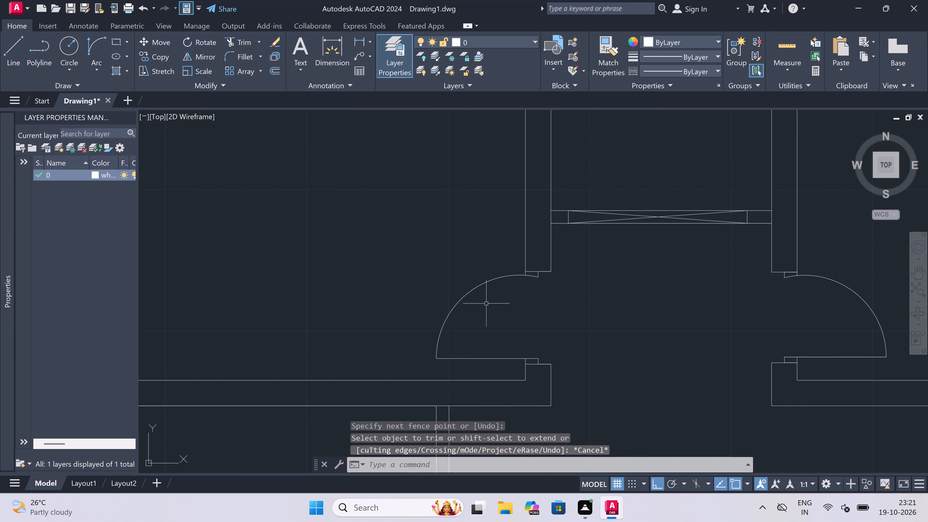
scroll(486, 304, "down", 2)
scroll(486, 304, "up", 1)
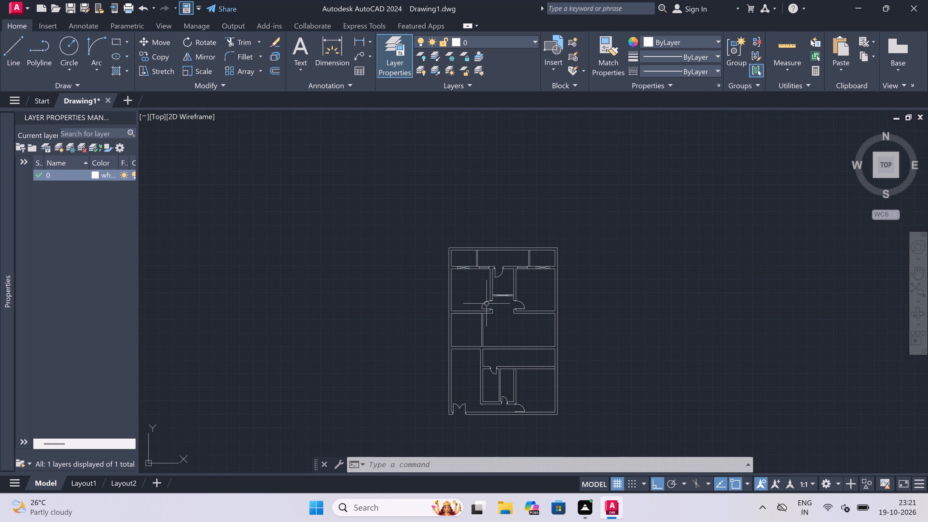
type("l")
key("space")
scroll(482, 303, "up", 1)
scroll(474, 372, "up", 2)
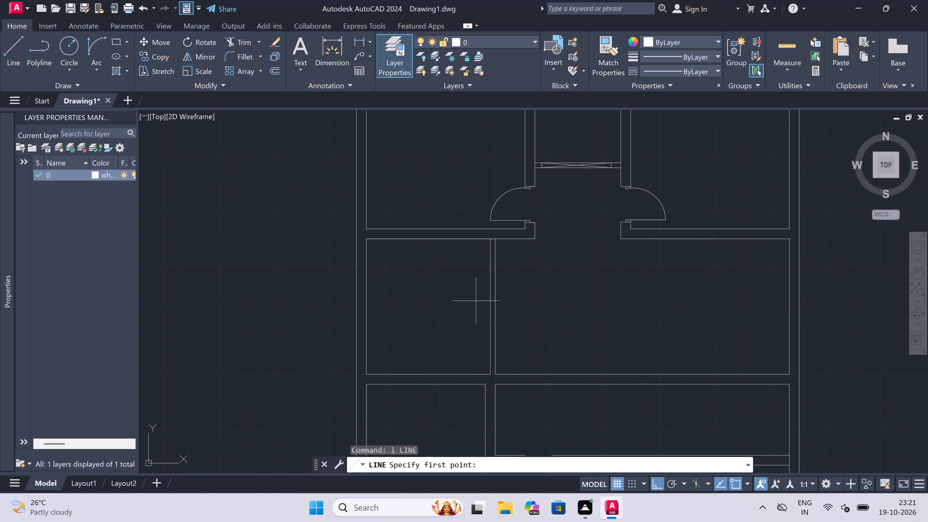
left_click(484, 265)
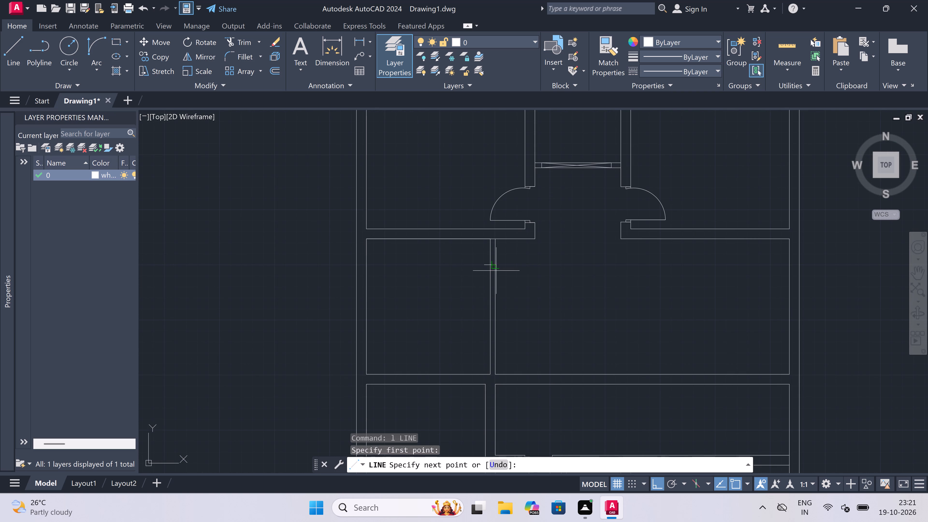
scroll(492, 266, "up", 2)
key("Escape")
Draw two end lines across the partition between the small left room and the hall, one near its upper end and one near its lower.
key("space")
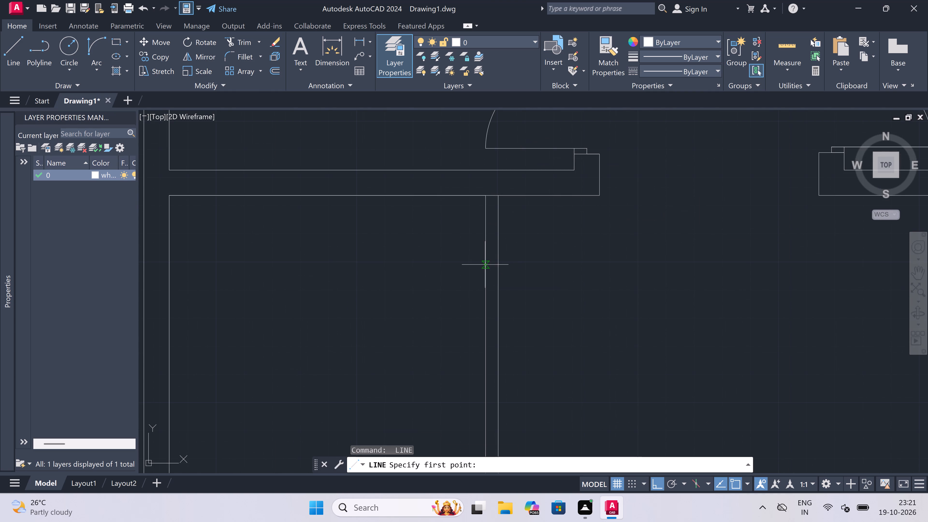
left_click(485, 263)
left_click(501, 264)
key("Escape")
scroll(494, 268, "down", 3)
scroll(494, 310, "up", 2)
key("space")
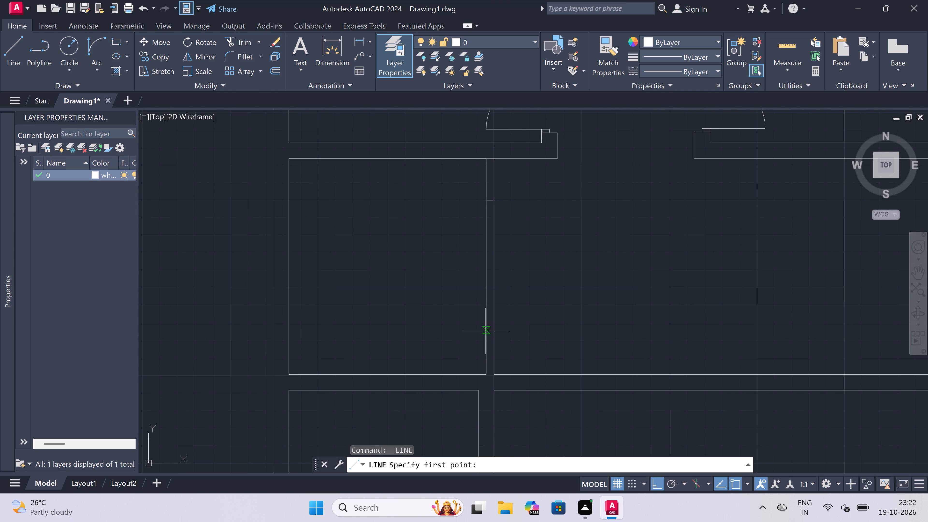
left_click(485, 335)
left_click(492, 335)
key("Escape")
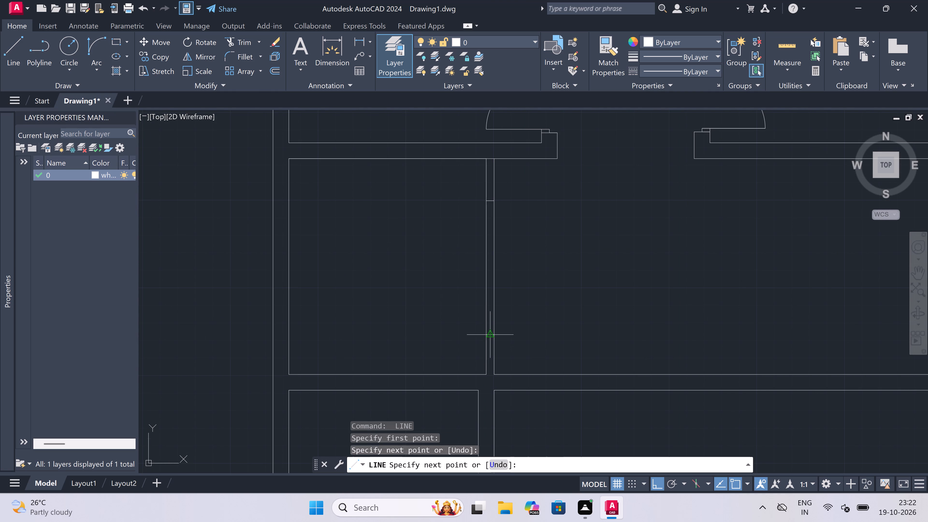
Trim both partition lines between the two end lines to open the small left room to the hall.
key("t")
key("r")
key("space")
left_click_drag(534, 290, 531, 290)
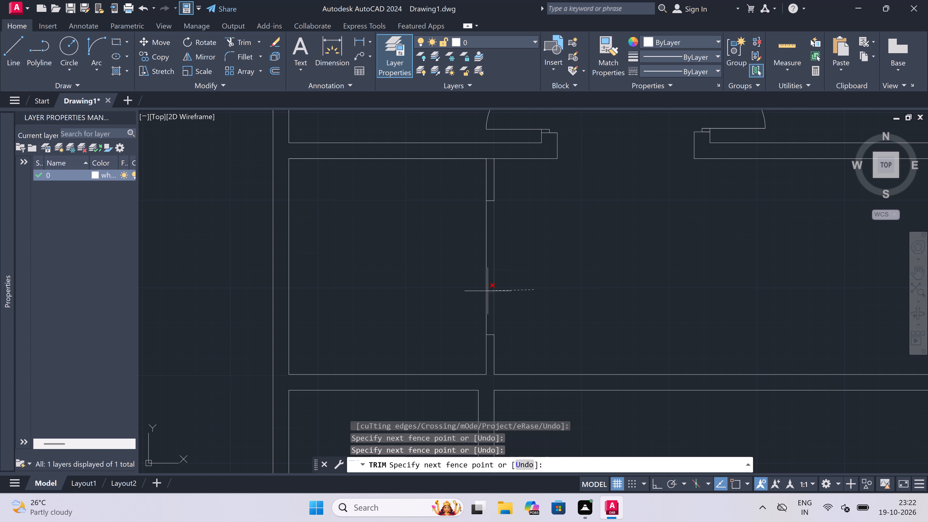
left_click(452, 294)
key("Escape")
Draw a three-sided line about 8' wide inside the small left room, from the upper partition stub parallel to the walls to the lower stub.
scroll(520, 295, "down", 4)
scroll(488, 274, "up", 3)
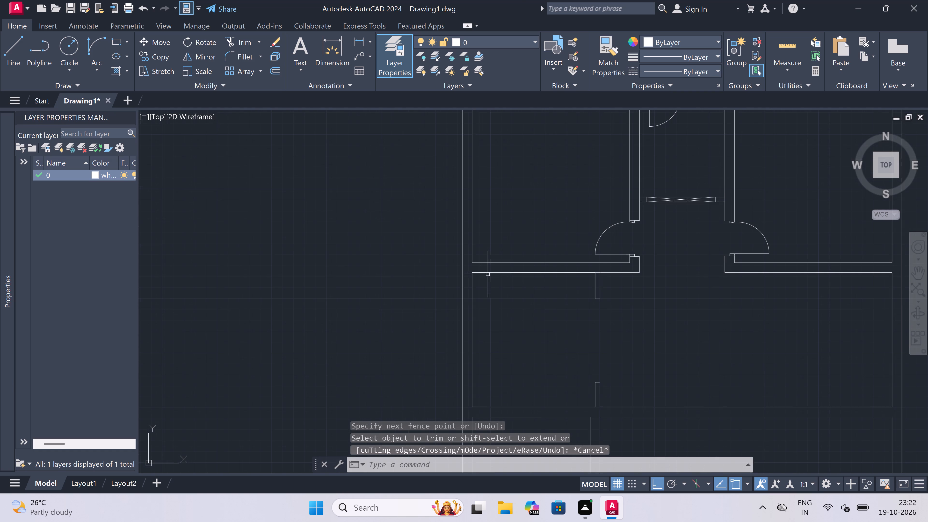
scroll(549, 304, "down", 1)
type("l")
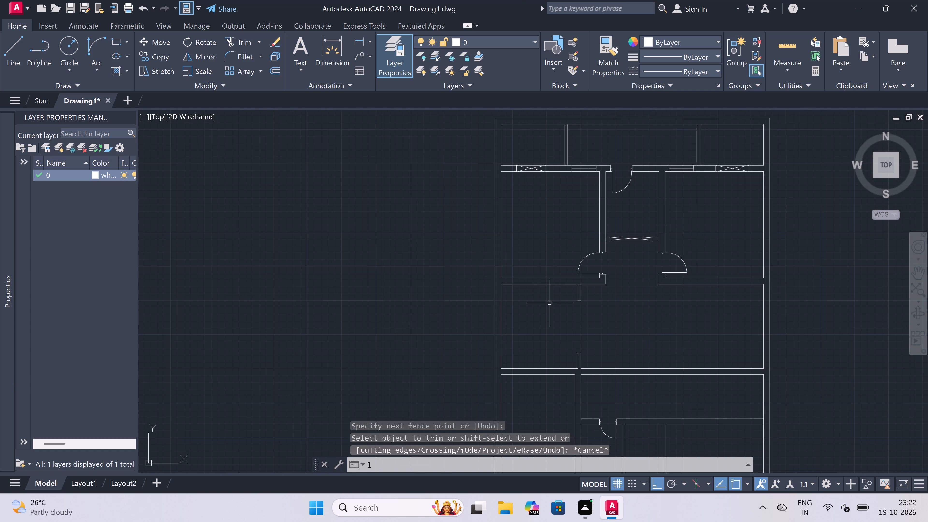
key("space")
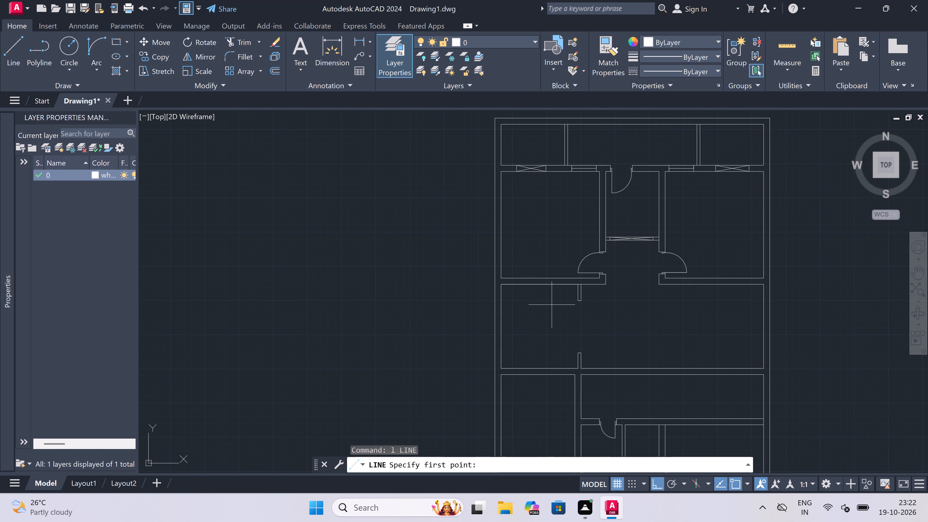
scroll(573, 305, "up", 3)
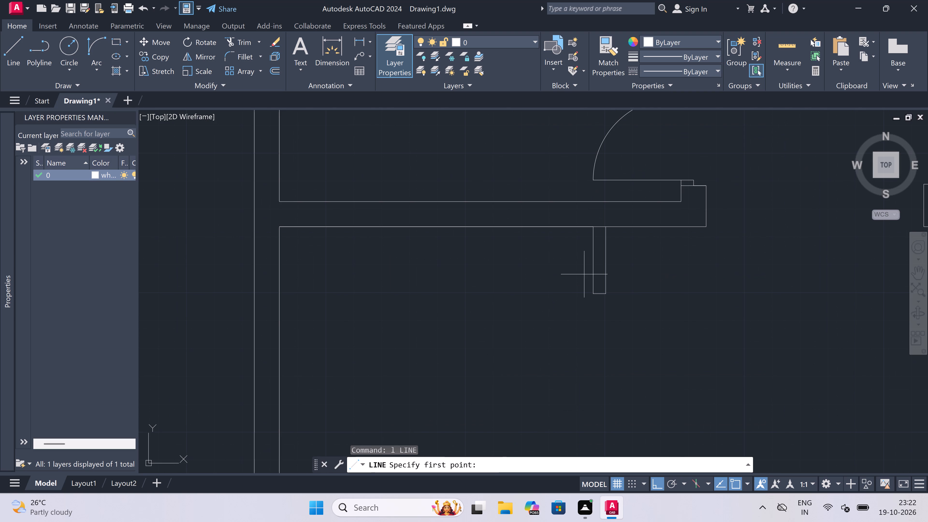
left_click(592, 268)
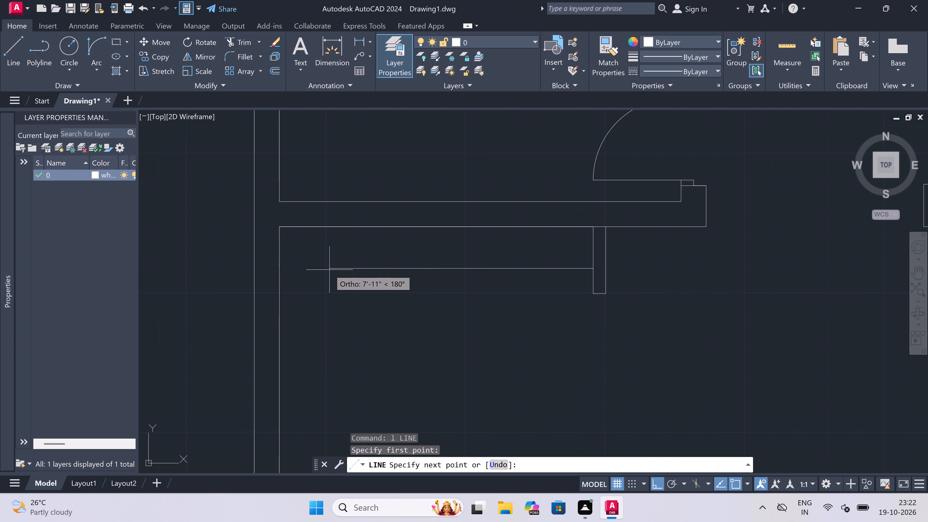
left_click(317, 271)
scroll(317, 271, "down", 3)
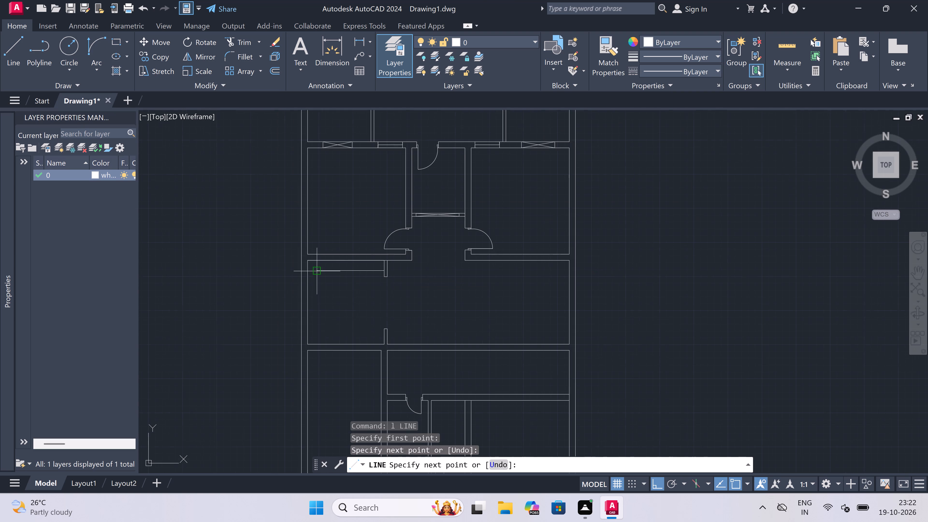
scroll(313, 326, "up", 2)
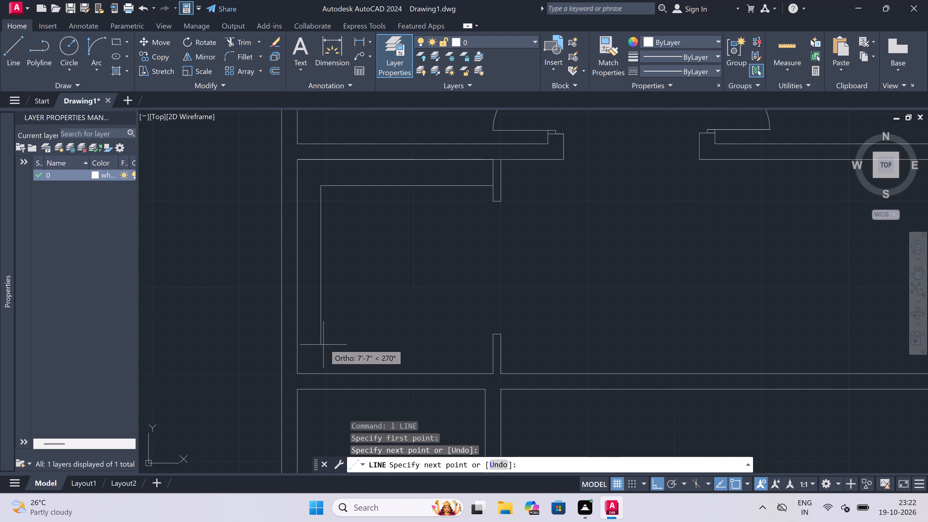
left_click(323, 348)
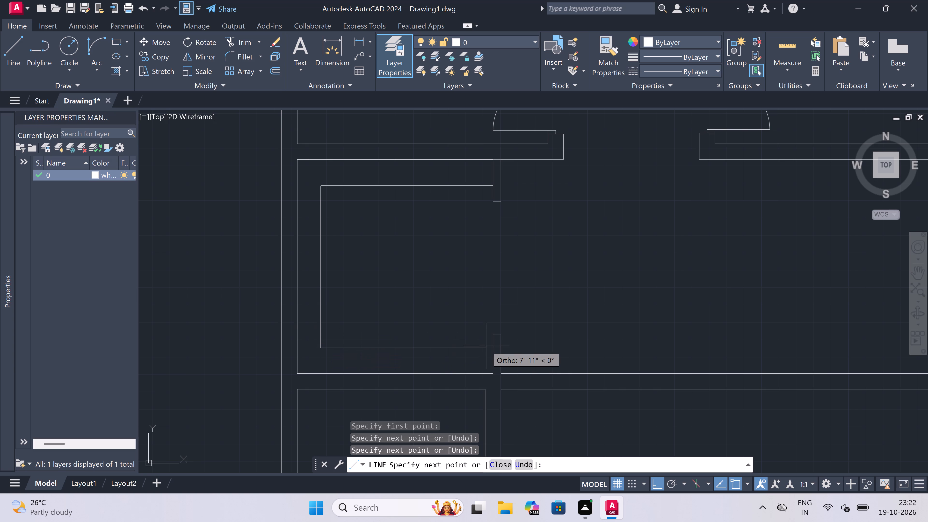
double_click(489, 347)
key("Escape")
scroll(483, 334, "down", 4)
scroll(462, 246, "up", 3)
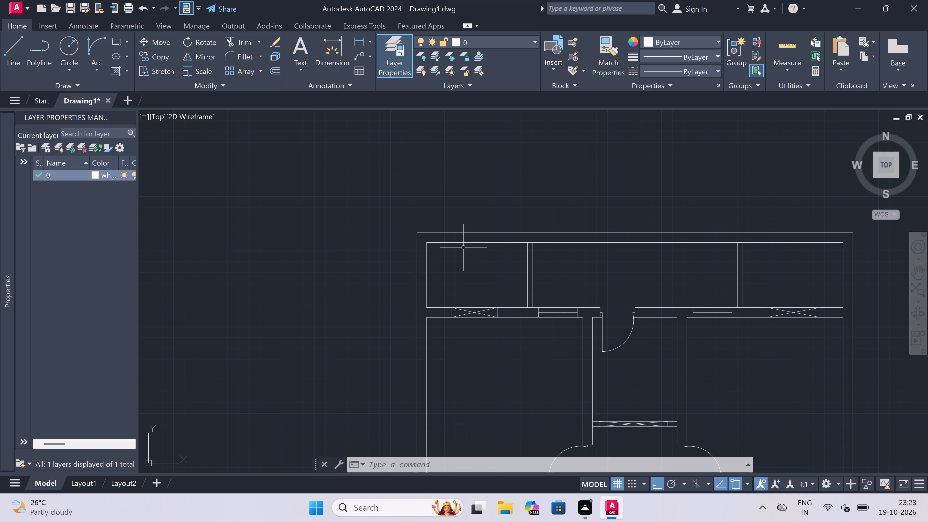
Add a multiline text label in the top-left room reading UTILITY with 7'9"x5'0" on the line below.
scroll(476, 273, "up", 2)
type("mt")
key("space")
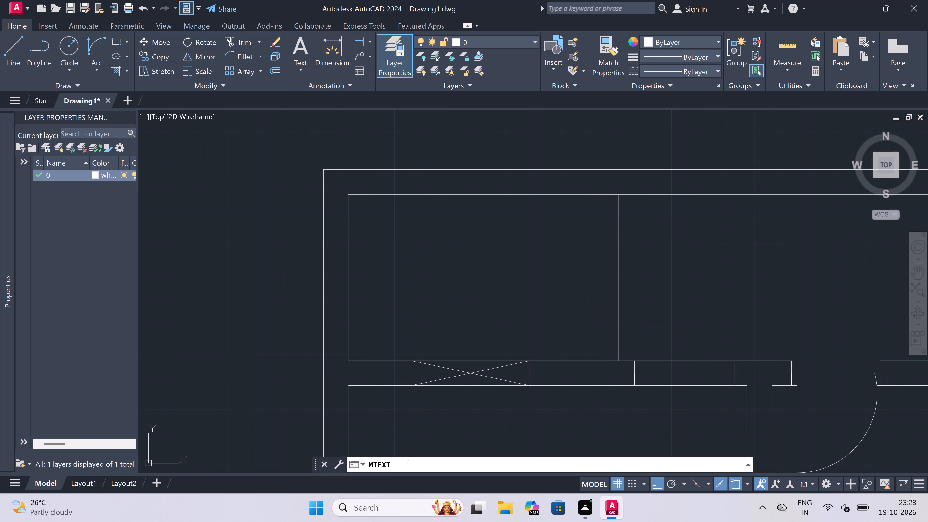
left_click_drag(395, 272, 422, 274)
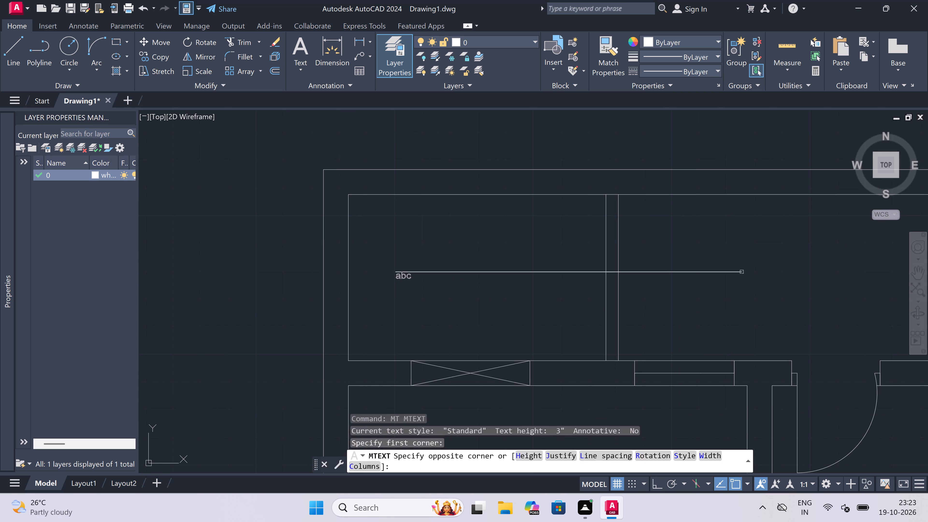
left_click(749, 271)
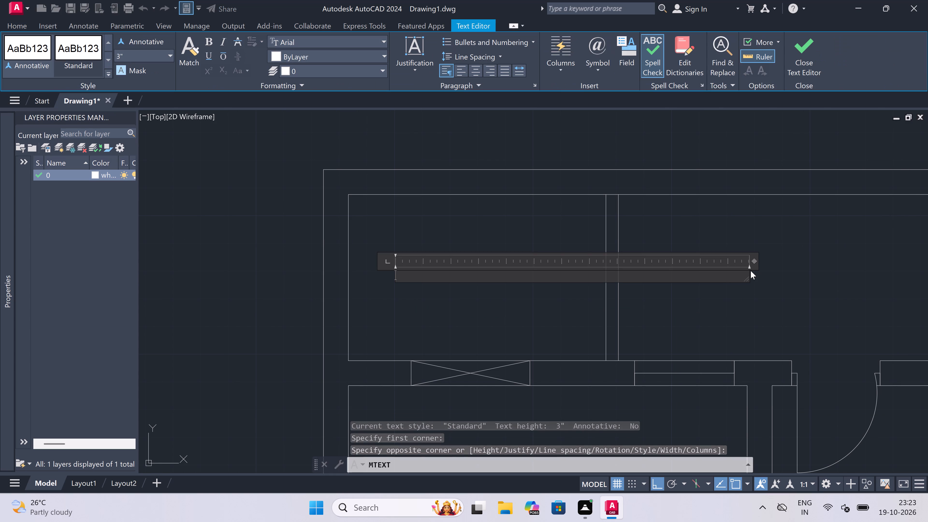
type("UT")
type("ILITY")
key("Return")
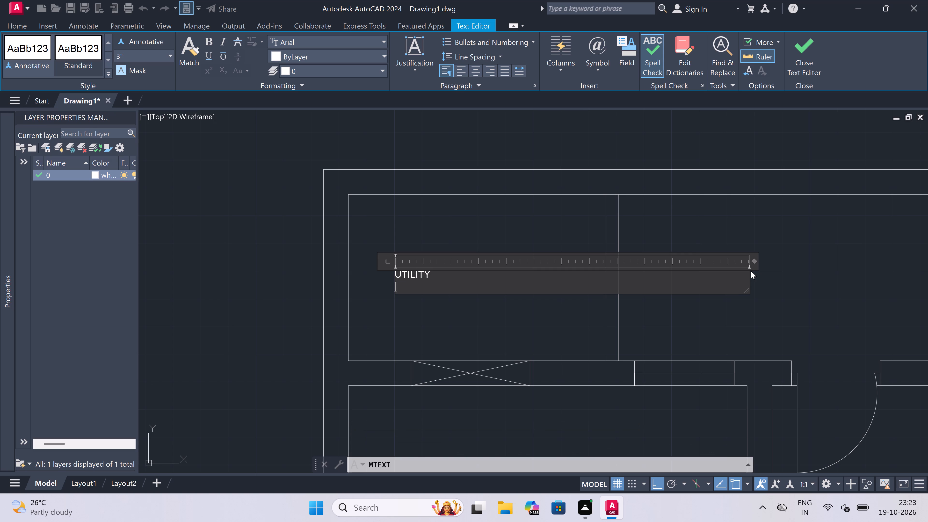
type("7'9")
type("\"x")
type("5'0\"")
left_click(517, 336)
Add a multiline text label in the top middle space reading OPEN with 15'9"x5'0" on the line below.
scroll(529, 258, "down", 5)
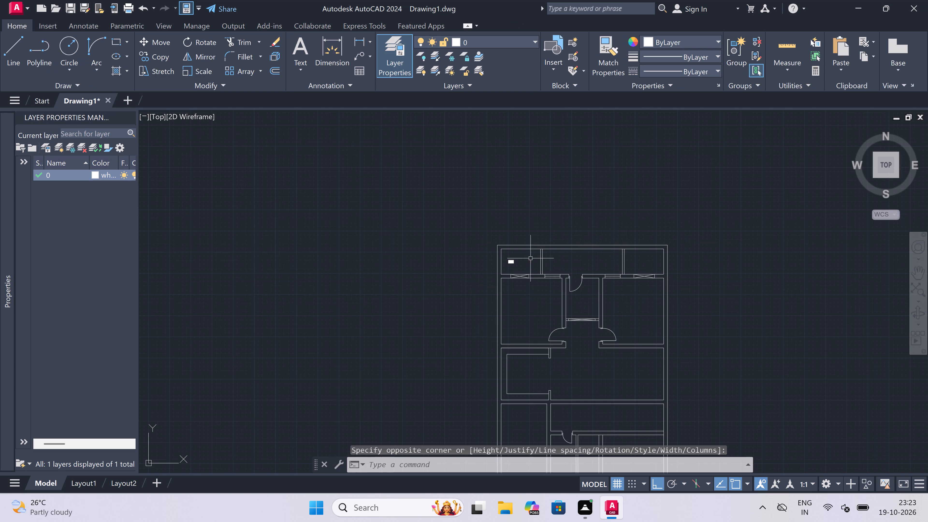
scroll(572, 254, "up", 3)
key("space")
left_click_drag(537, 273, 540, 275)
left_click(777, 275)
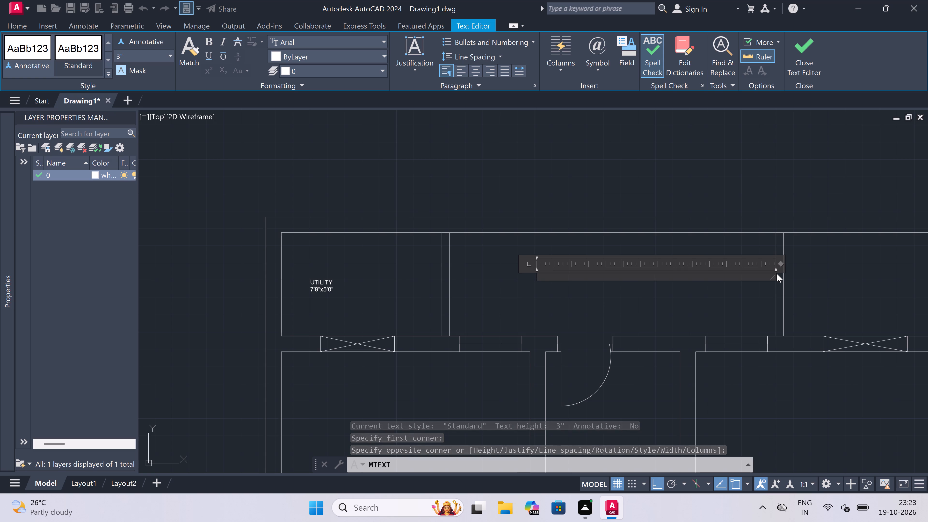
type("OPEN")
key("Return")
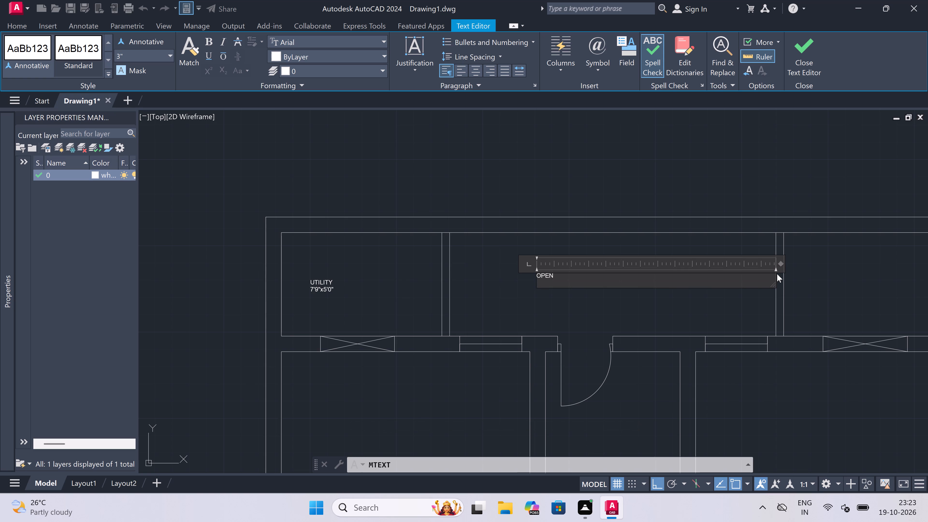
type("15'9")
key("Return")
key("BackSpace")
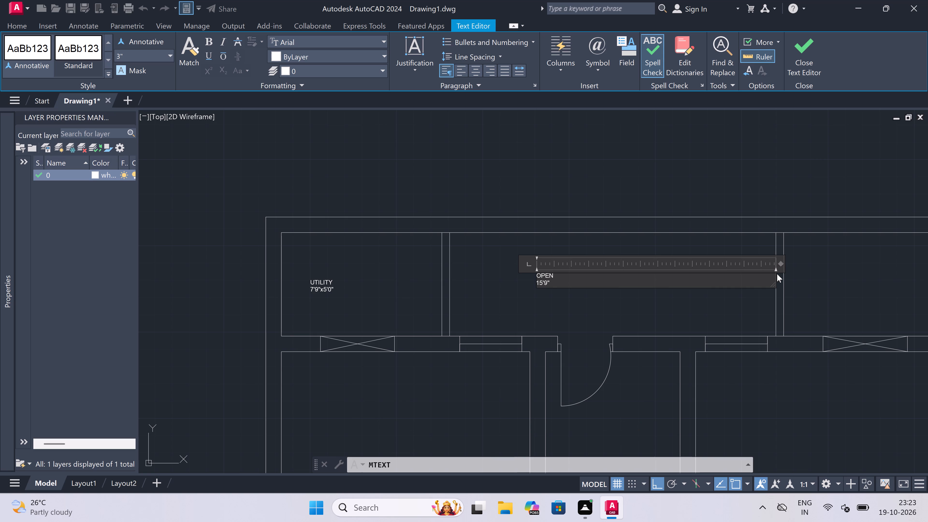
key("x")
type("5'0\"")
left_click(614, 314)
Add a multiline text label in the top-right room reading UTILITY with 7'9"x5'0" on the line below.
scroll(569, 280, "down", 5)
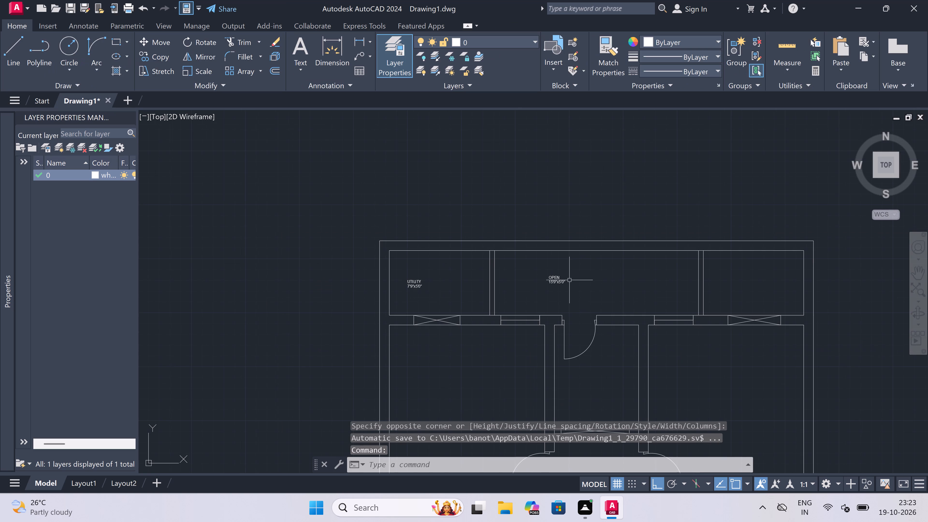
scroll(474, 336, "down", 3)
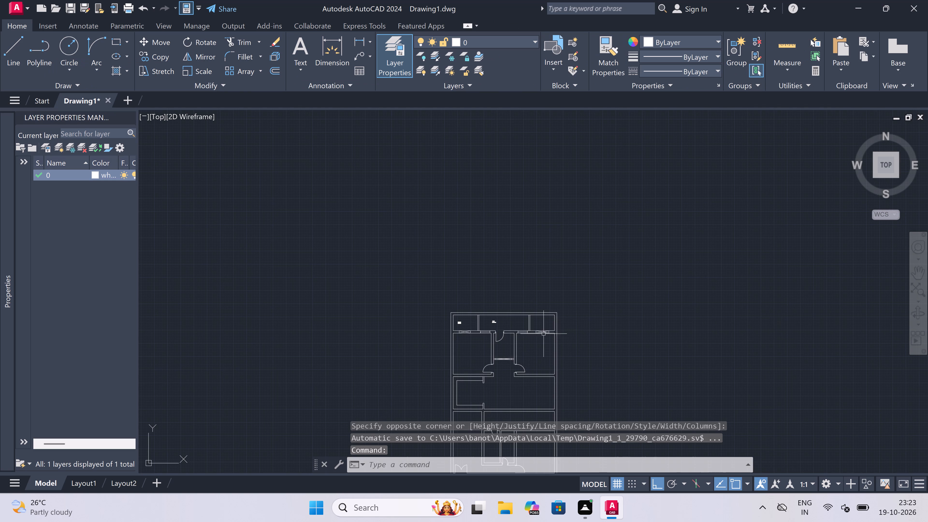
scroll(543, 329, "up", 6)
key("space")
scroll(460, 285, "down", 2)
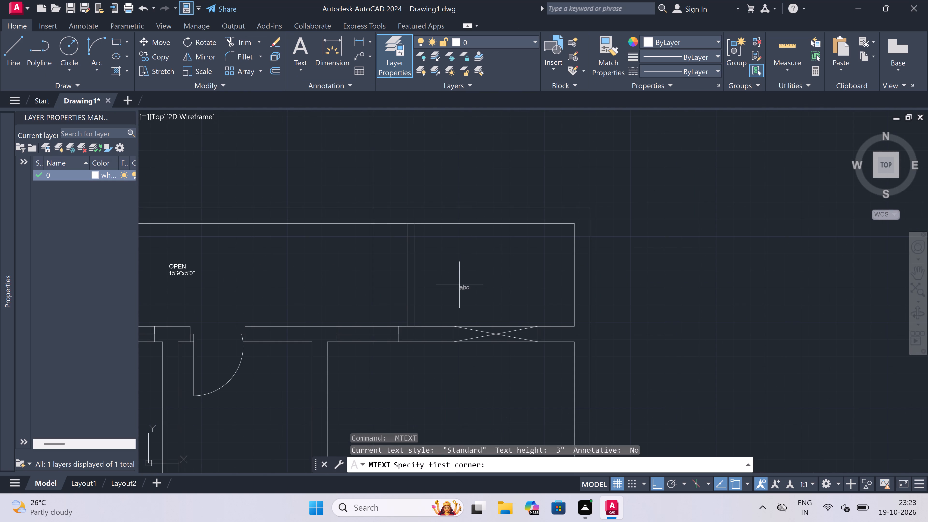
left_click(453, 280)
left_click(754, 281)
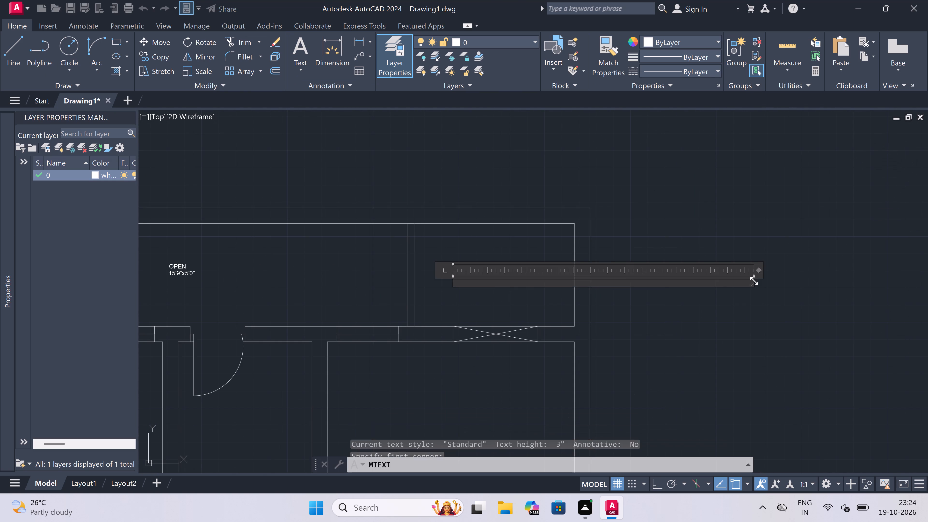
key("t")
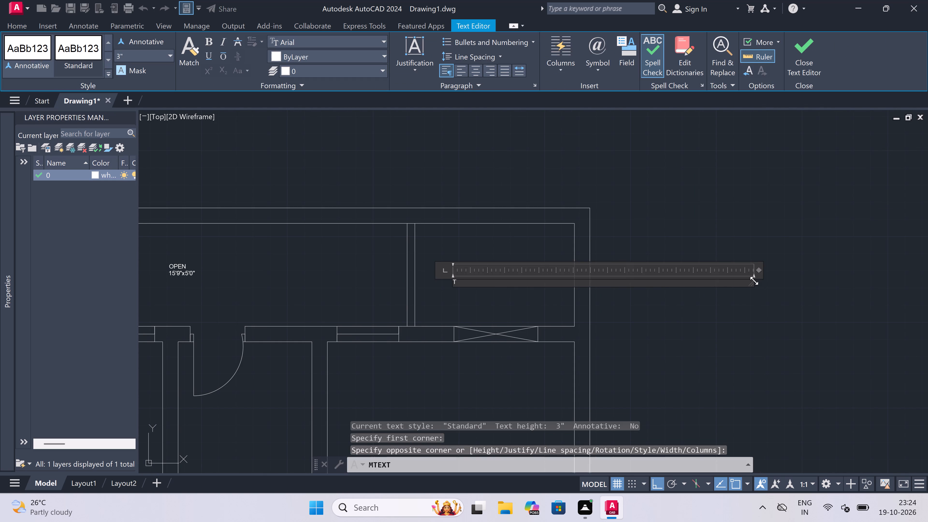
key("BackSpace")
type("UTILITY")
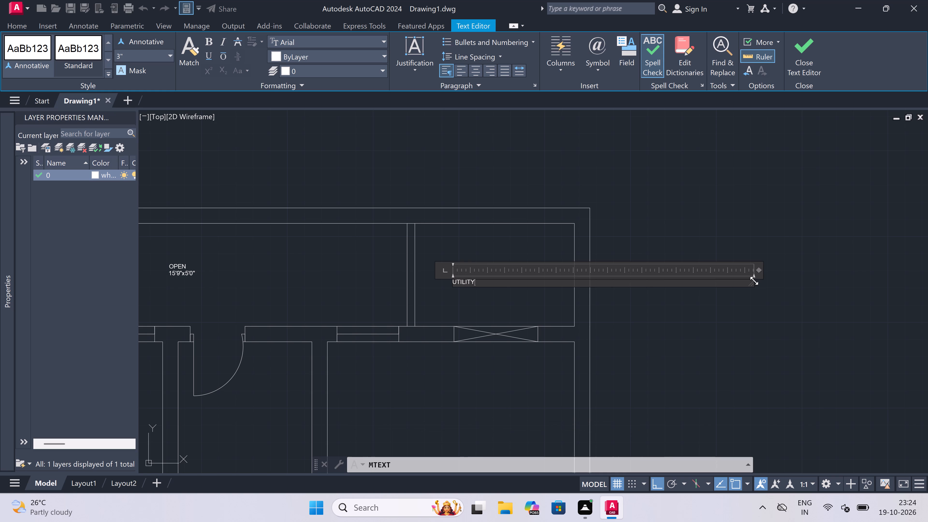
key("Return")
type("7'9")
type("\"x")
type("5'0\"")
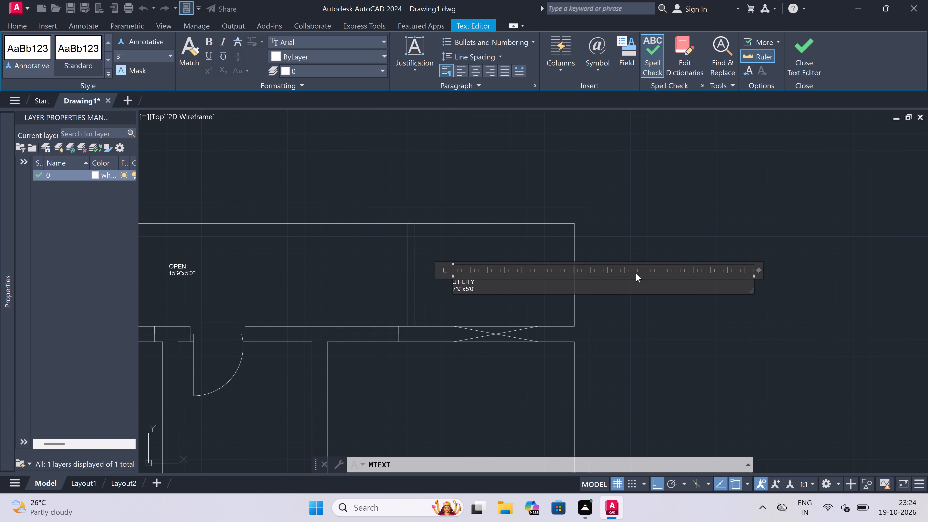
left_click(533, 291)
left_click(517, 301)
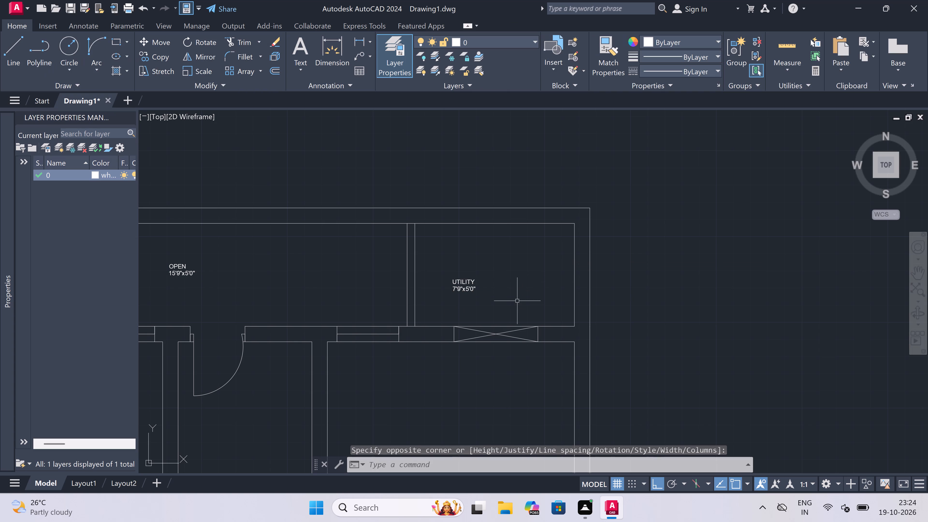
Add a multiline text label beside the door swing in the right bedroom reading BEDROOM with 12'0"x13'0" on the line below.
scroll(521, 279, "down", 5)
scroll(518, 297, "up", 3)
scroll(499, 342, "up", 3)
key("space")
left_click_drag(441, 365, 445, 365)
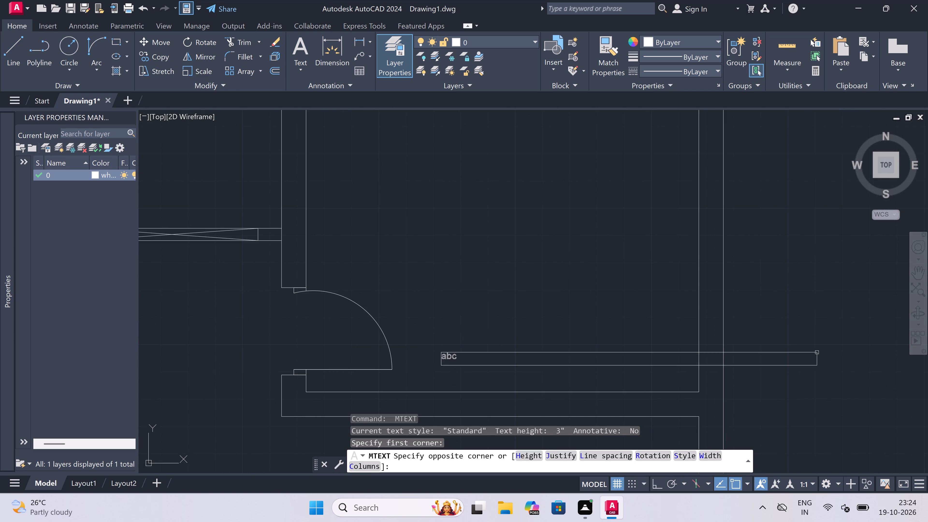
double_click(871, 348)
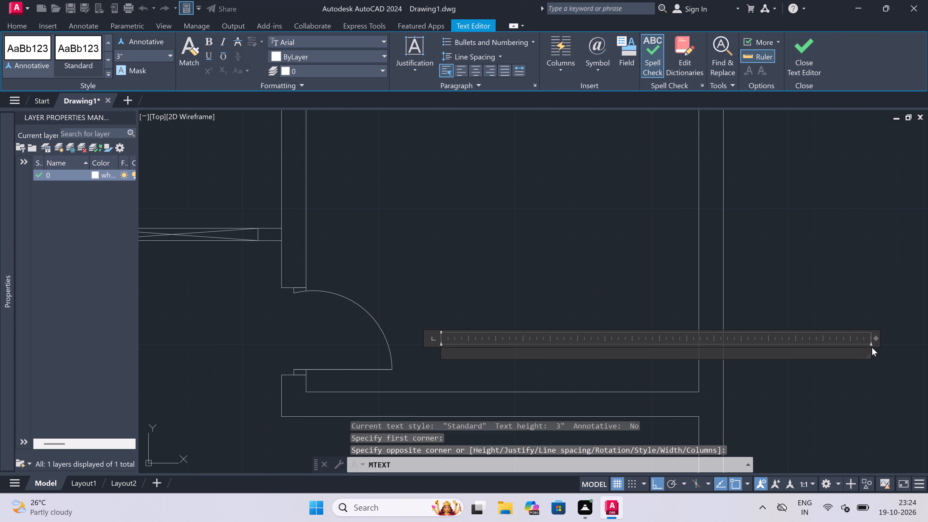
key("b")
type("EDROOM")
key("Return")
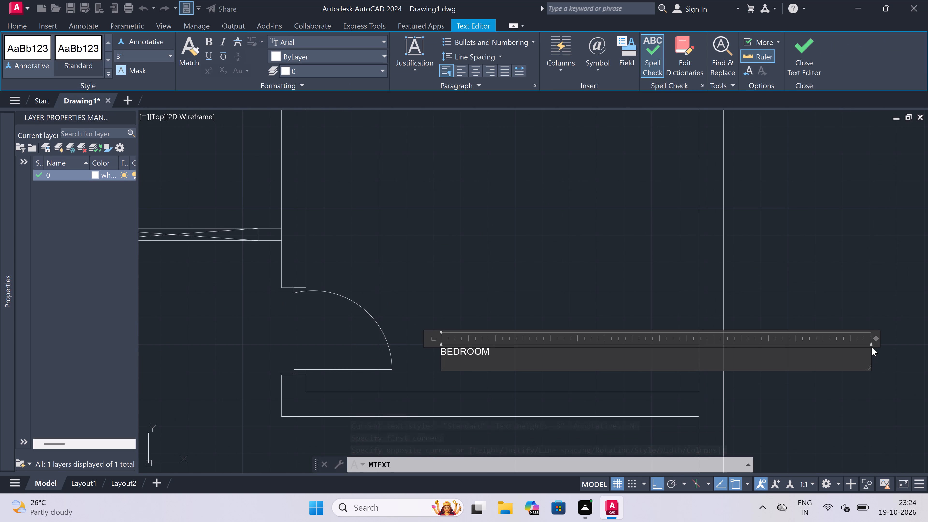
type("12'0")
type("\"x")
type("13'0\"")
left_click(490, 270)
Add a multiline text label in the large middle room reading LOBBY with 22'3"x1'4.5" on the line below.
scroll(490, 270, "down", 5)
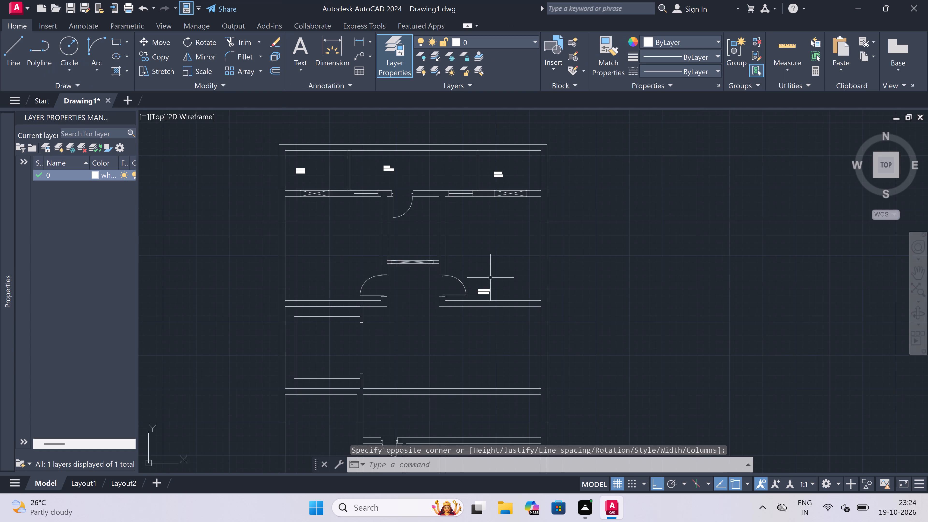
scroll(490, 279, "down", 3)
scroll(486, 298, "up", 4)
key("space")
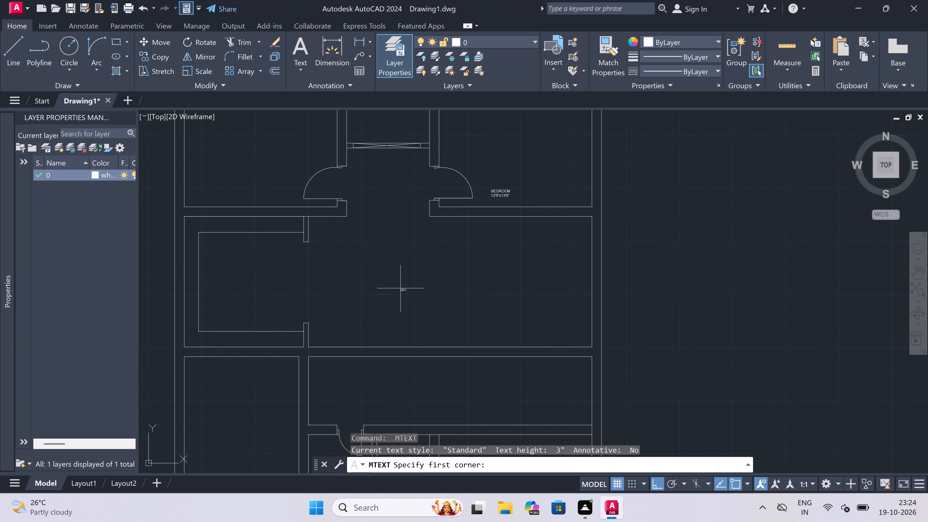
scroll(356, 281, "up", 1)
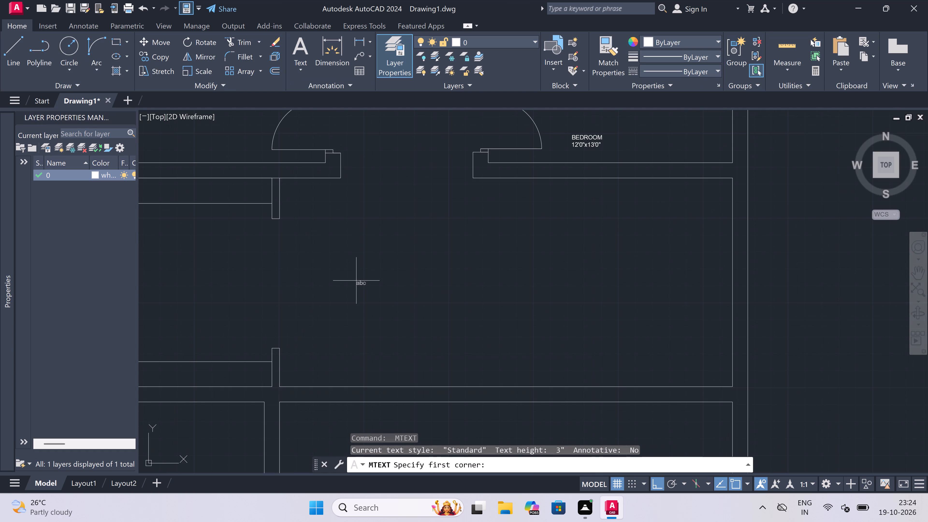
left_click(319, 273)
left_click(570, 287)
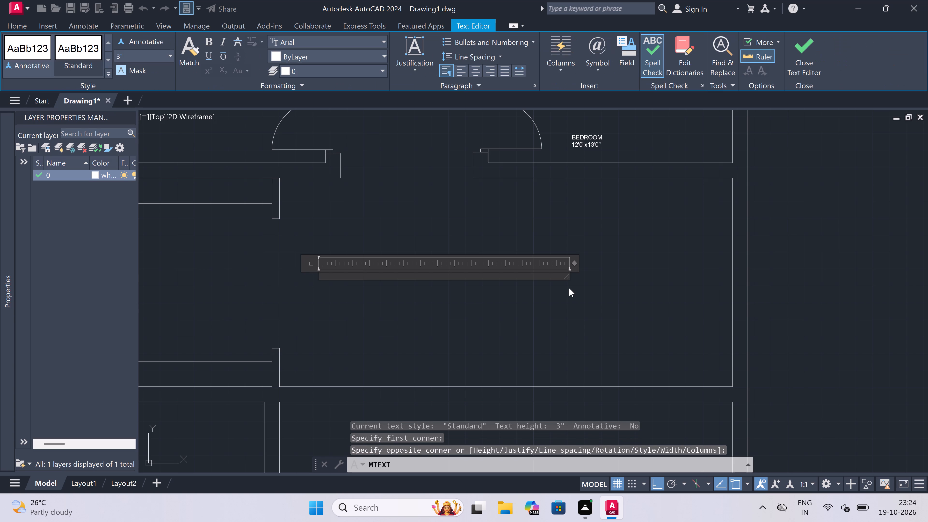
key("l")
key("o")
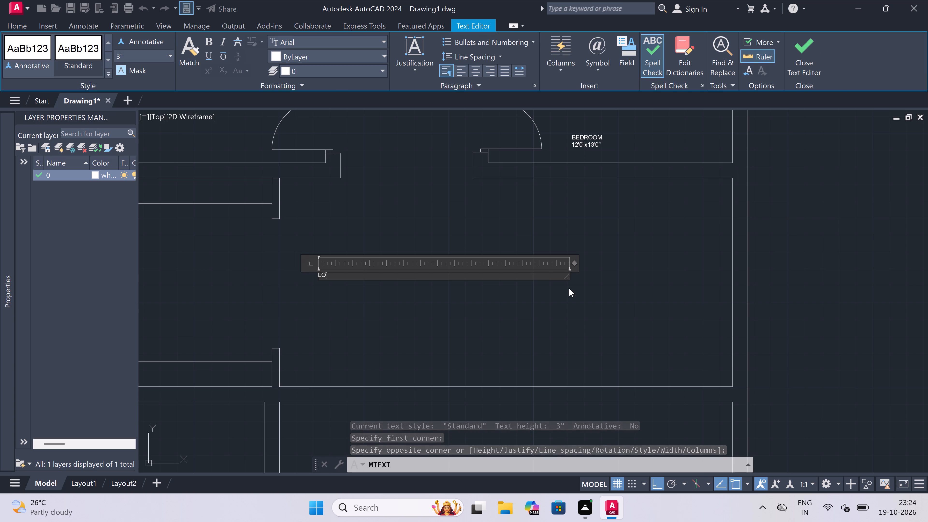
type("BBY")
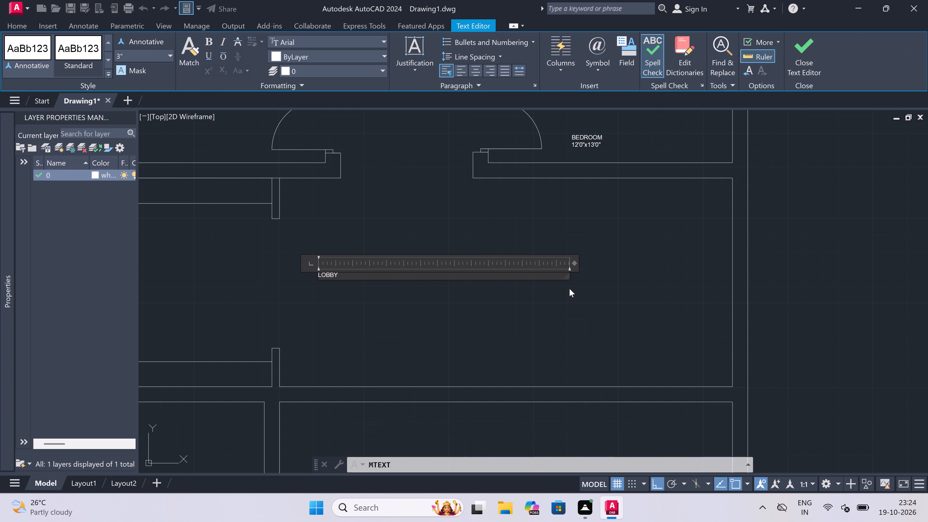
key("Return")
key("2")
key("2")
key("apostrophe")
key("3")
key("shift+quotedbl")
key("x")
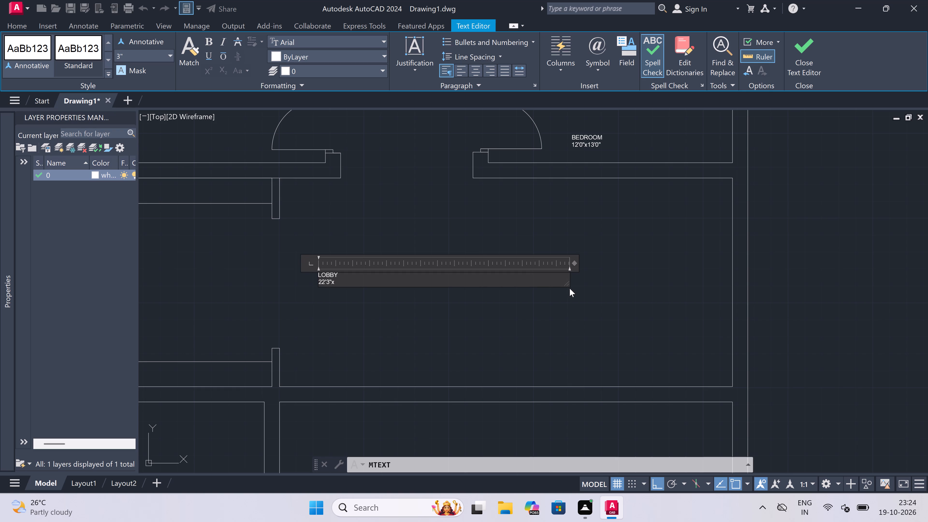
key("1")
key("apostrophe")
key("4")
key("period")
key("5")
key("shift+quotedbl")
left_click(457, 303)
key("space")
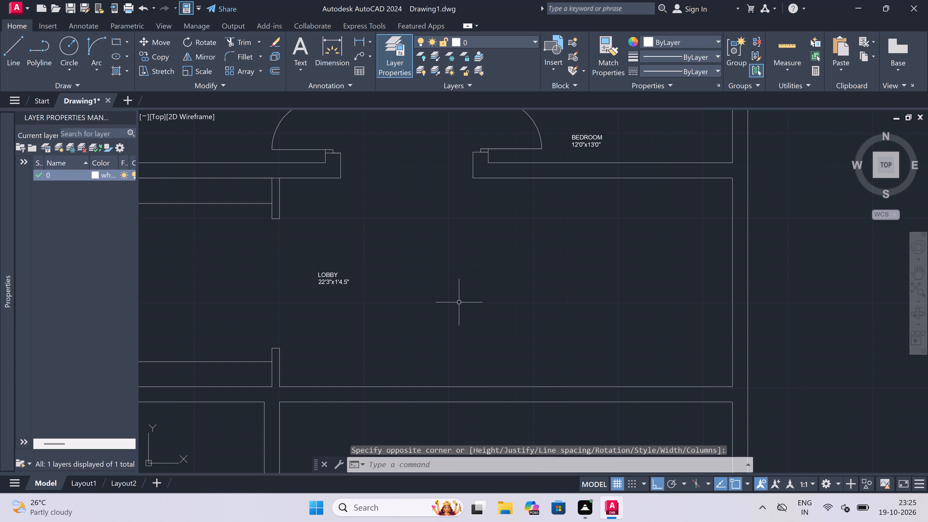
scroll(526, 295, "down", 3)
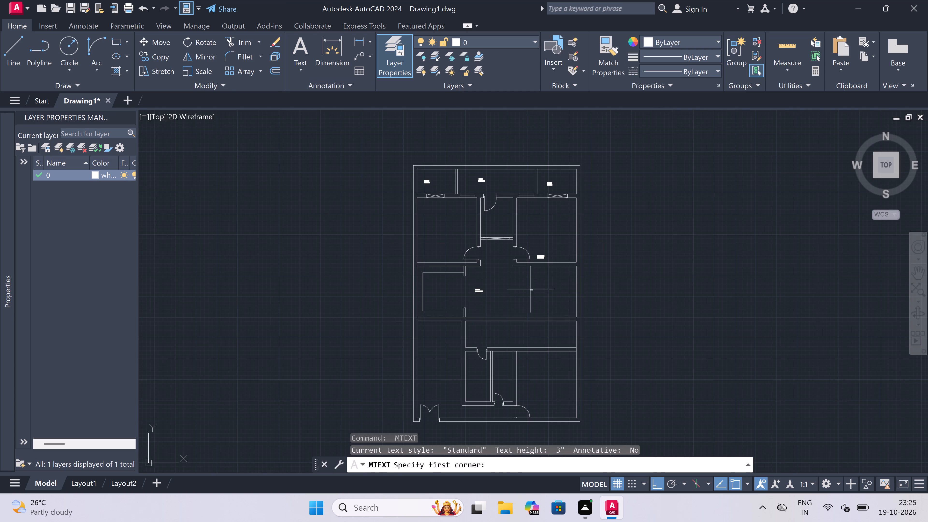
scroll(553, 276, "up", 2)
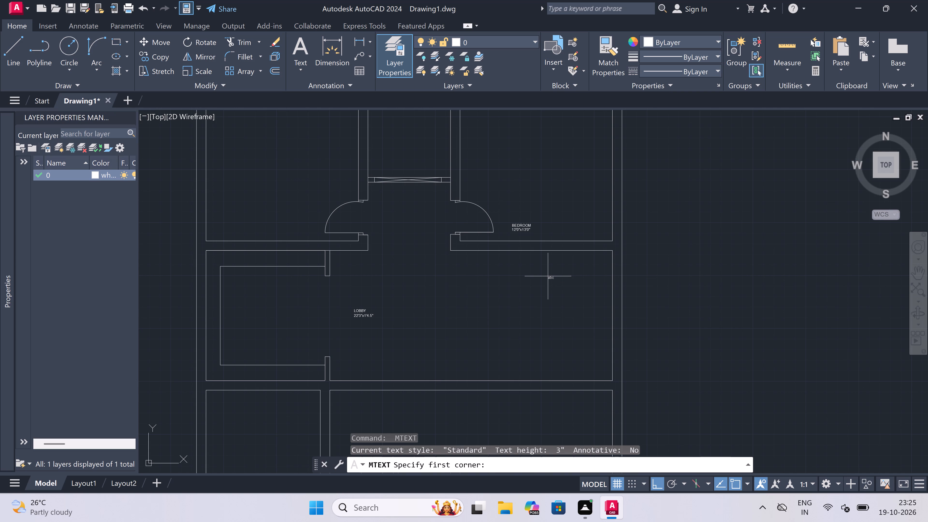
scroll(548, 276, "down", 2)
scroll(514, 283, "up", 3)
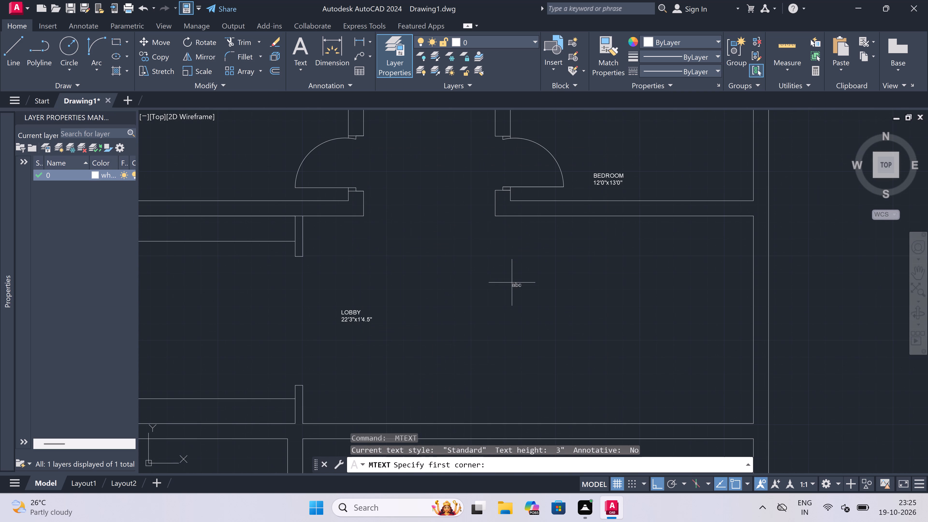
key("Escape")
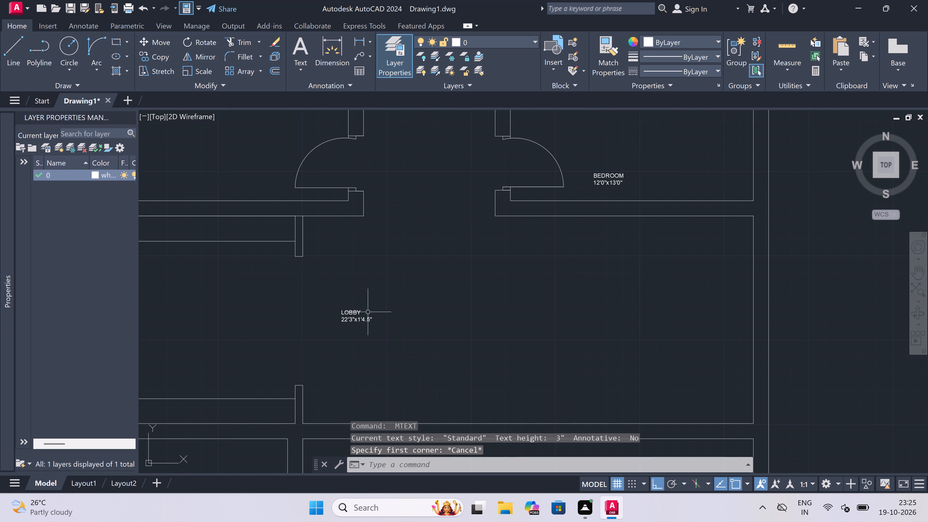
Edit the size line of the LOBBY label to read 22'3"x16'4.5".
scroll(357, 320, "up", 4)
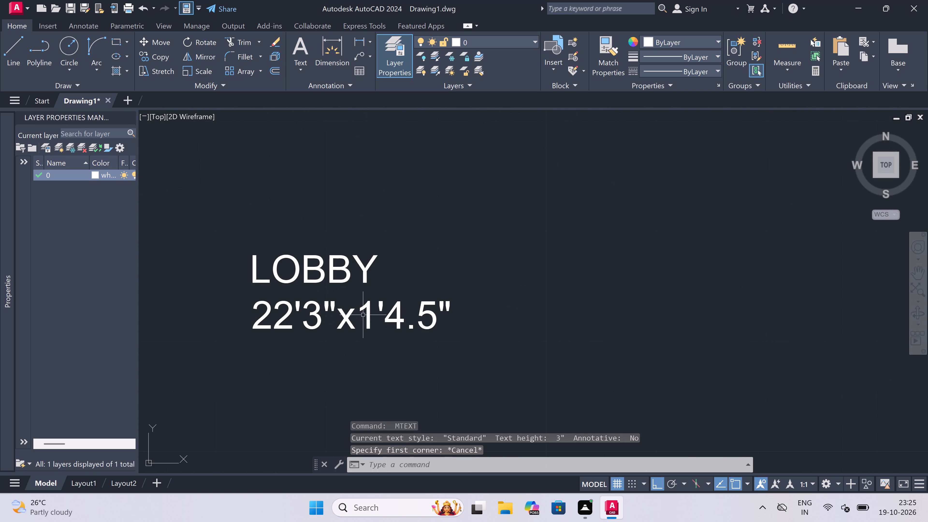
triple_click(365, 312)
double_click(365, 312)
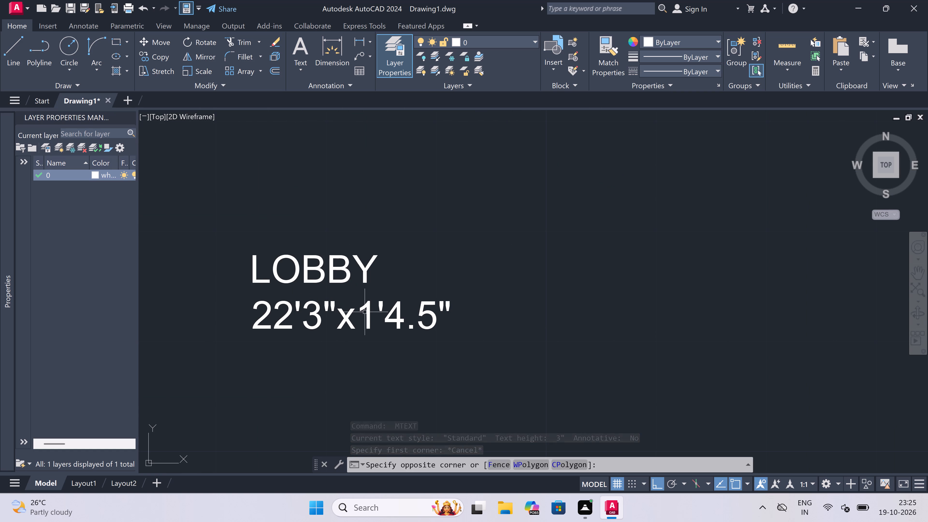
triple_click(366, 305)
left_click(366, 305)
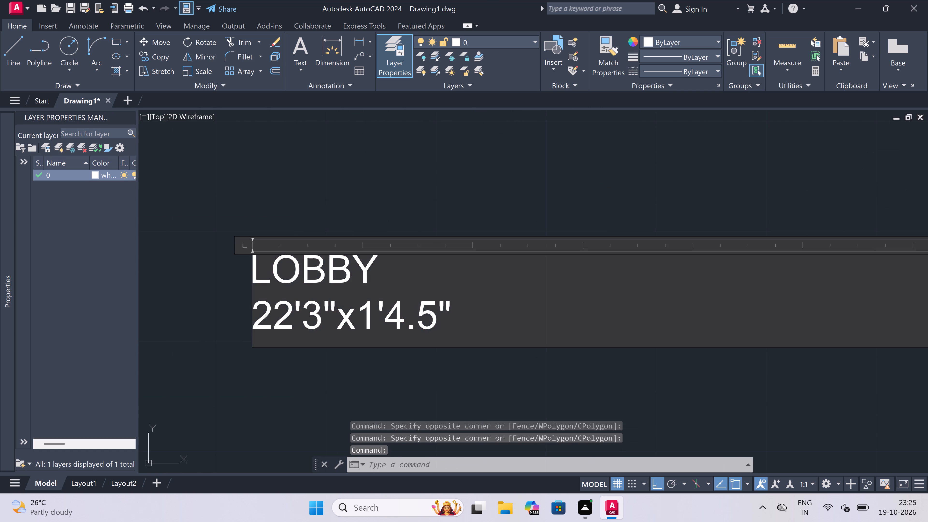
left_click(367, 306)
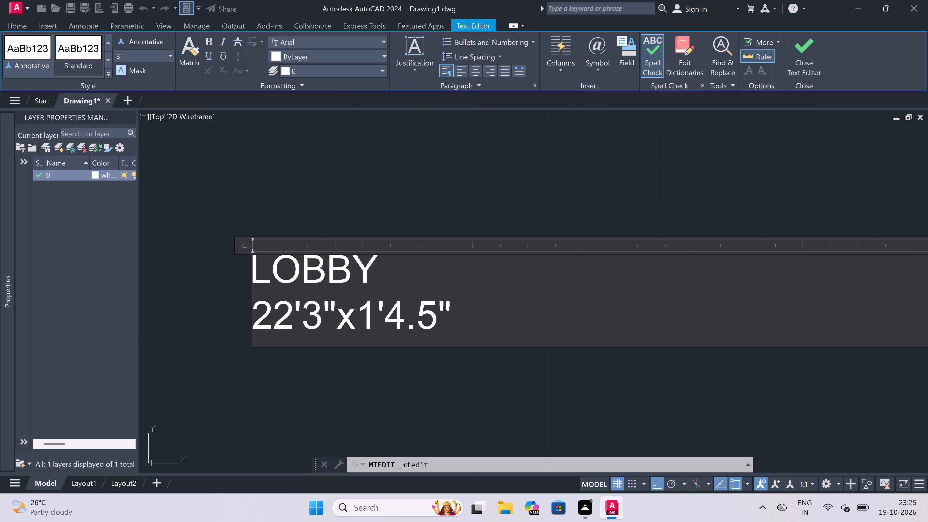
key("6")
left_click(361, 339)
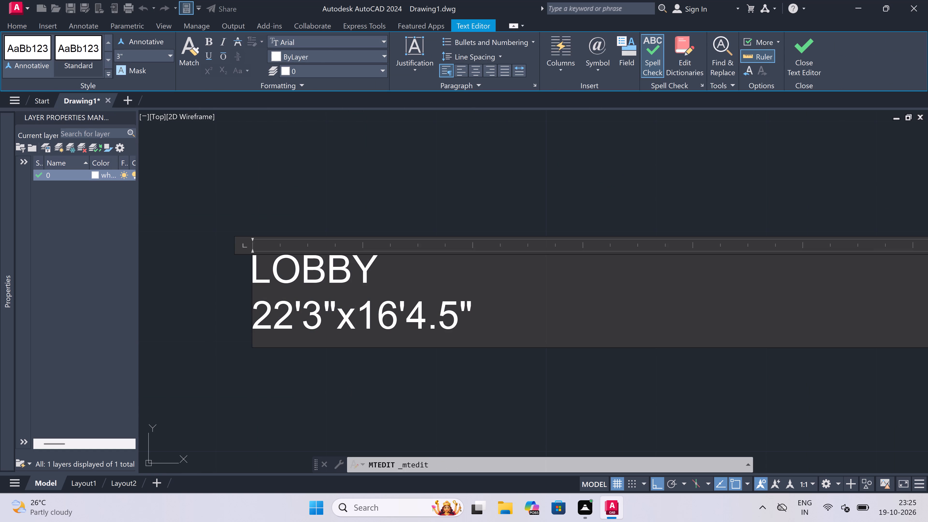
left_click(349, 388)
Move the LOBBY label horizontally to the right, further into the lobby and away from the kitchen opening.
scroll(415, 294, "down", 5)
left_click(398, 294)
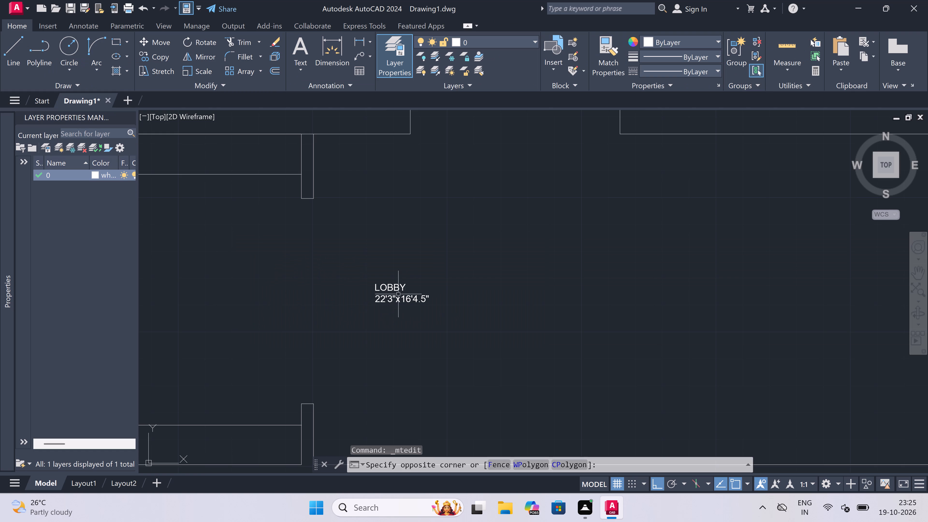
left_click(372, 287)
left_click(373, 283)
left_click(461, 278)
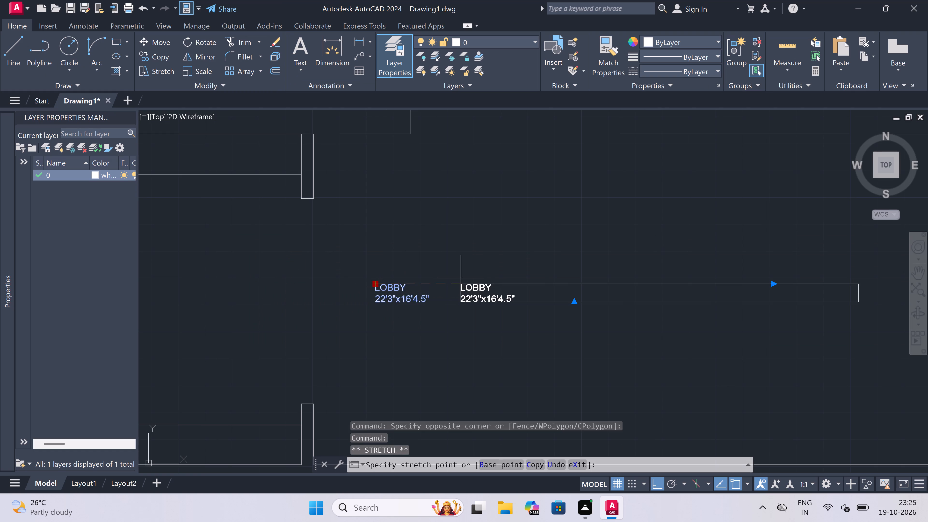
key("Escape")
Add a multiline text label in the kitchen reading KITCHEN with 9'4.5"x10'3" on the line below.
scroll(418, 292, "down", 5)
scroll(397, 295, "up", 3)
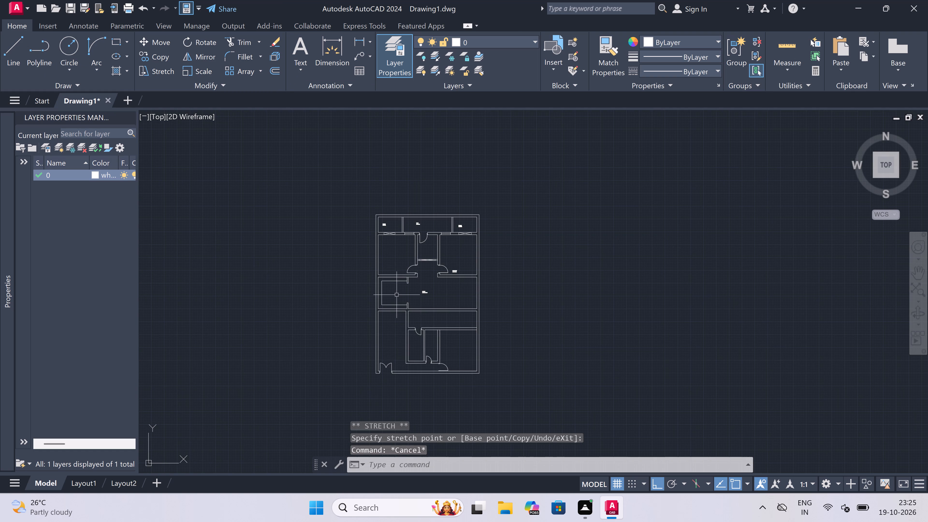
type("mt")
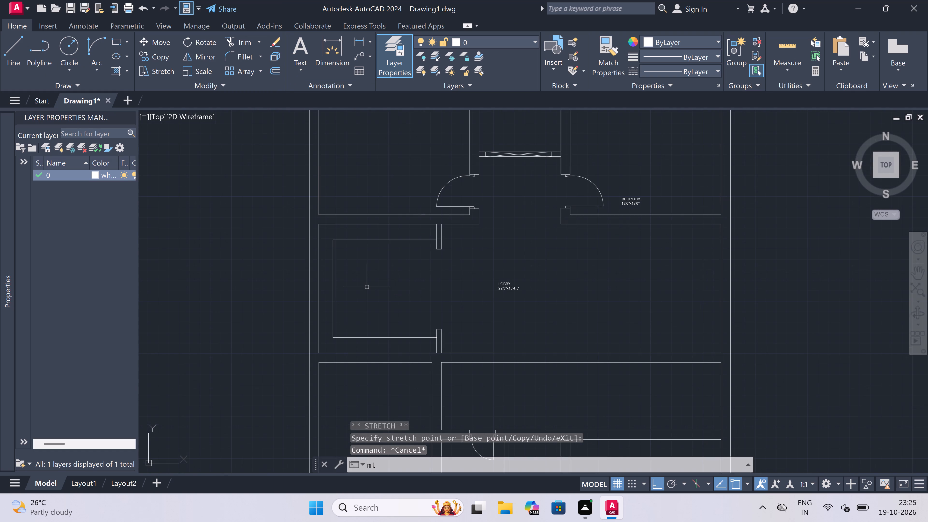
key("space")
left_click(360, 288)
left_click(568, 292)
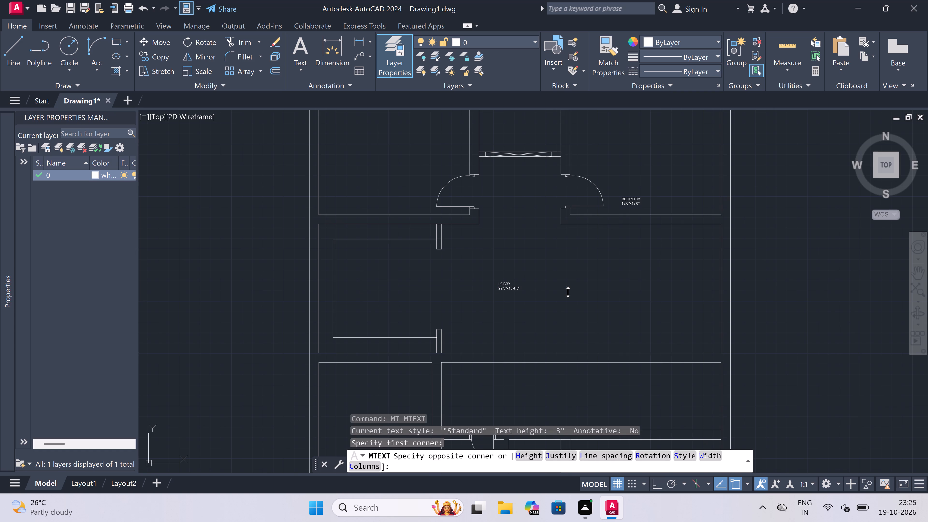
type("KITCHEN")
key("Return")
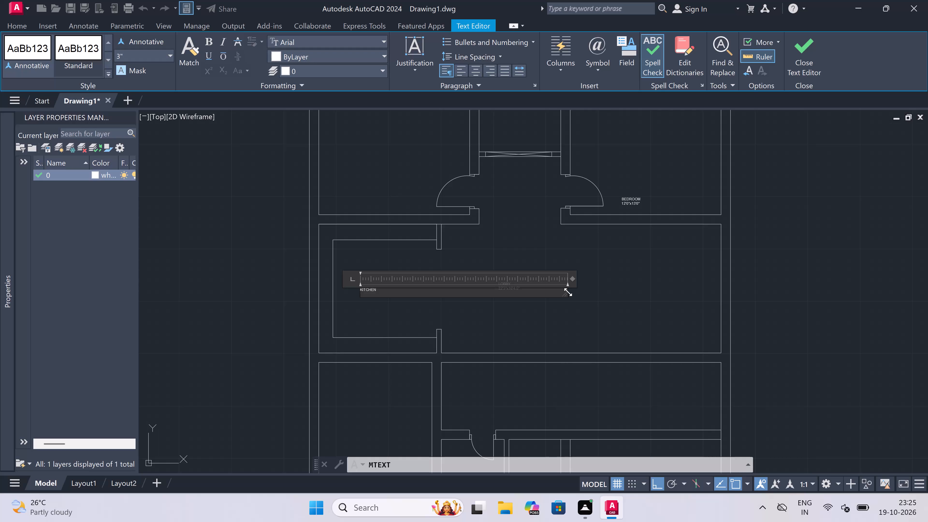
type("9'")
key("4")
key("period")
key("5")
key("shift+quotedbl")
key("BackSpace")
key("BackSpace")
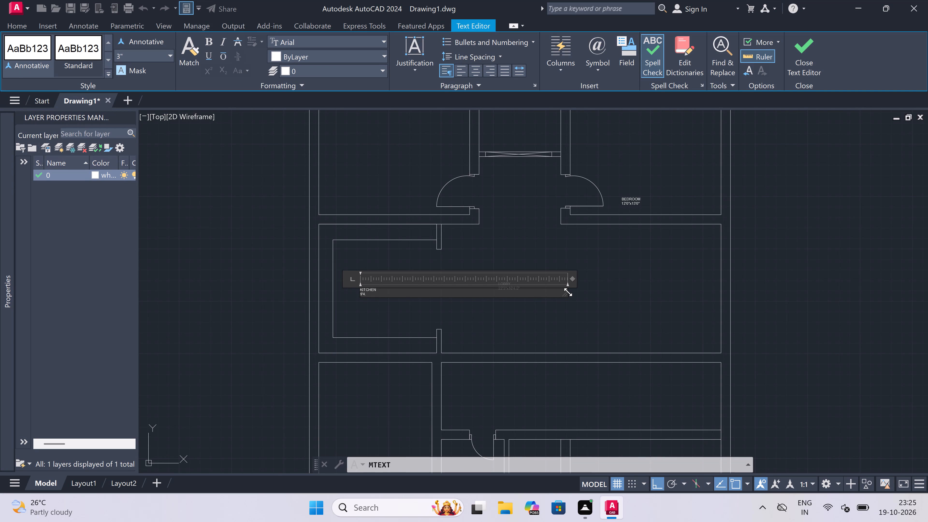
type("5\"x")
type("10'3")
key("shift+quotedbl")
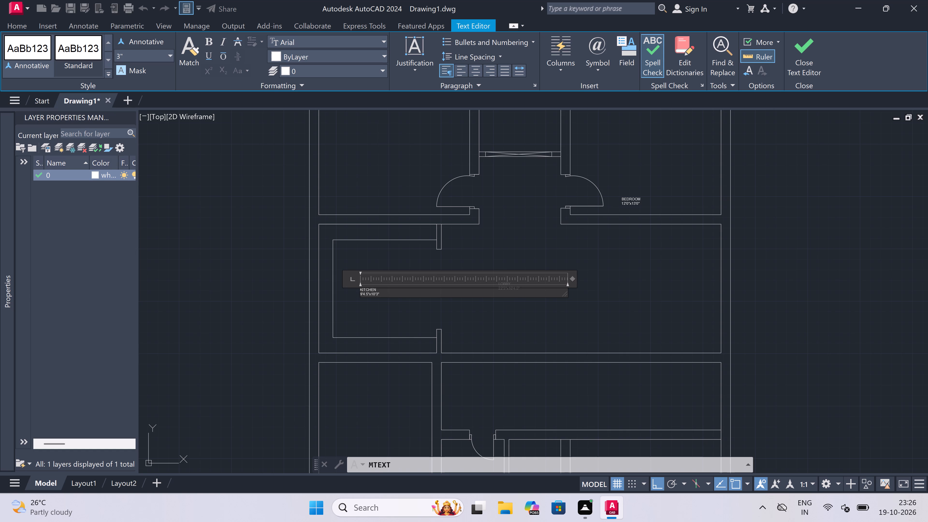
left_click(508, 306)
Extend the inner side wall lines of the narrow room below the lobby across the gap of the dividing wall.
scroll(507, 305, "down", 3)
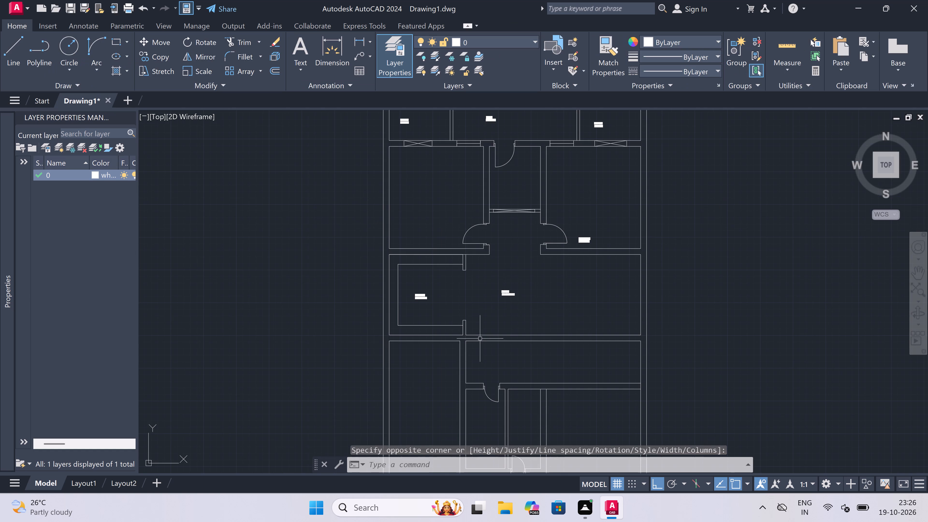
scroll(454, 339, "up", 2)
scroll(490, 355, "down", 4)
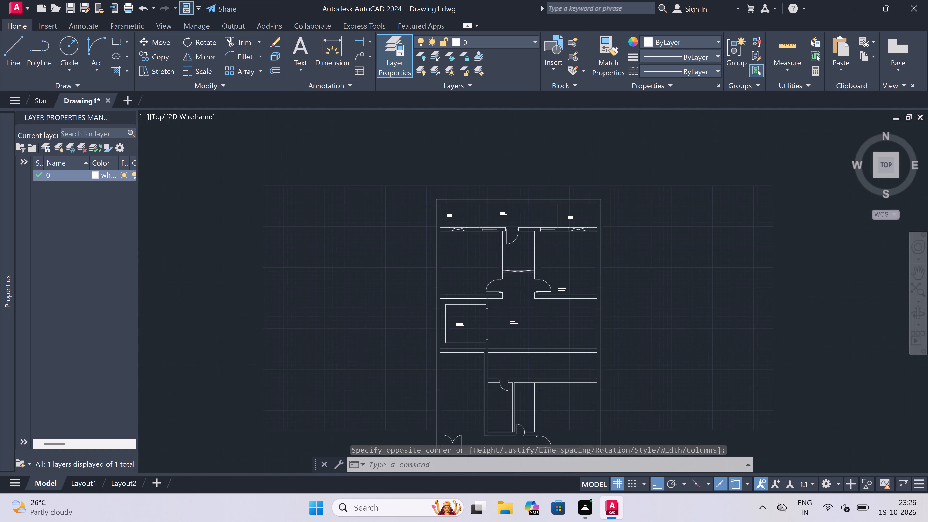
scroll(480, 384, "up", 3)
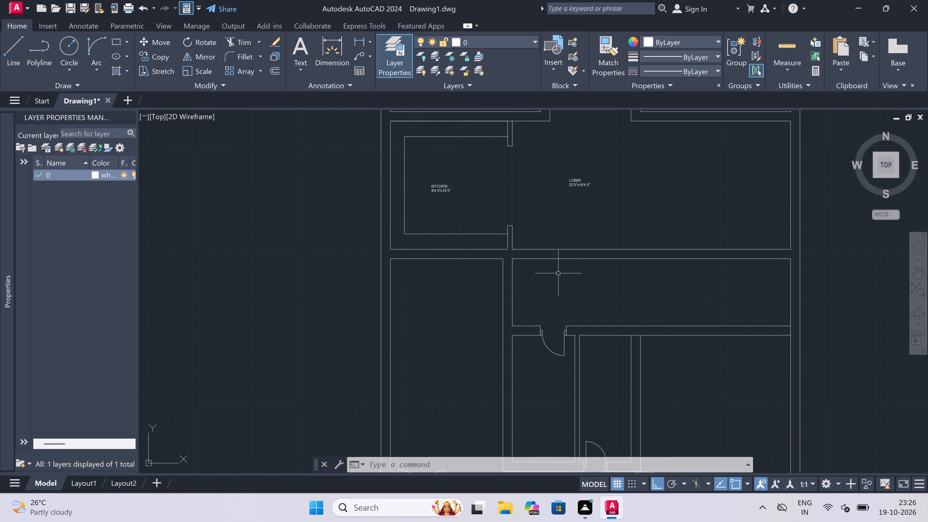
key("e")
key("x")
key("space")
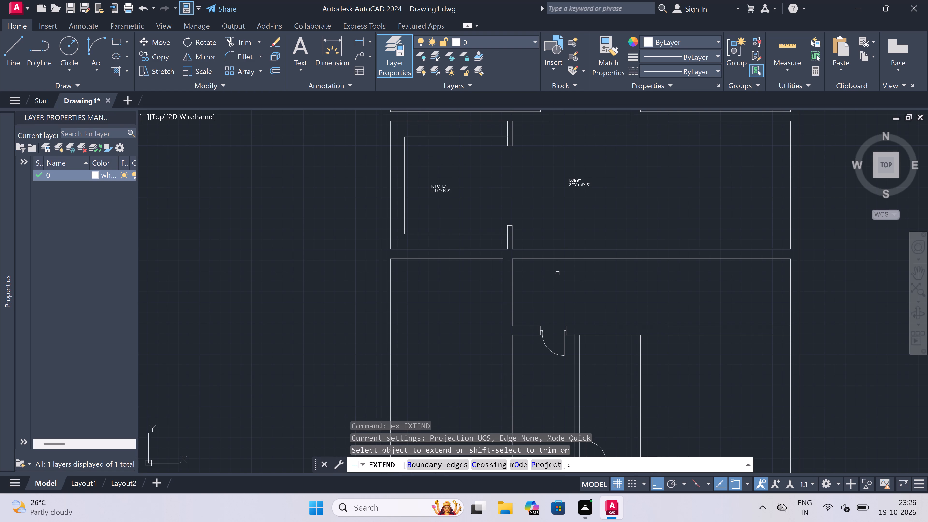
left_click(512, 269)
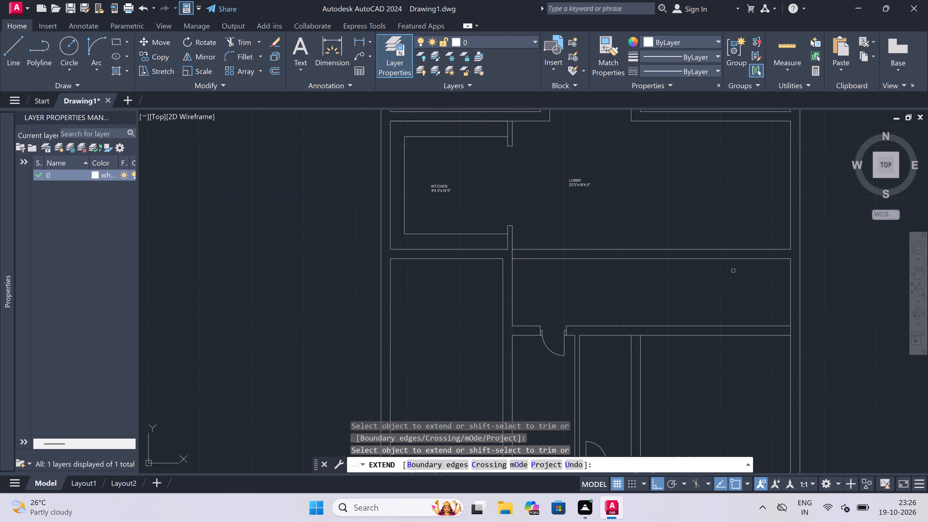
left_click(790, 272)
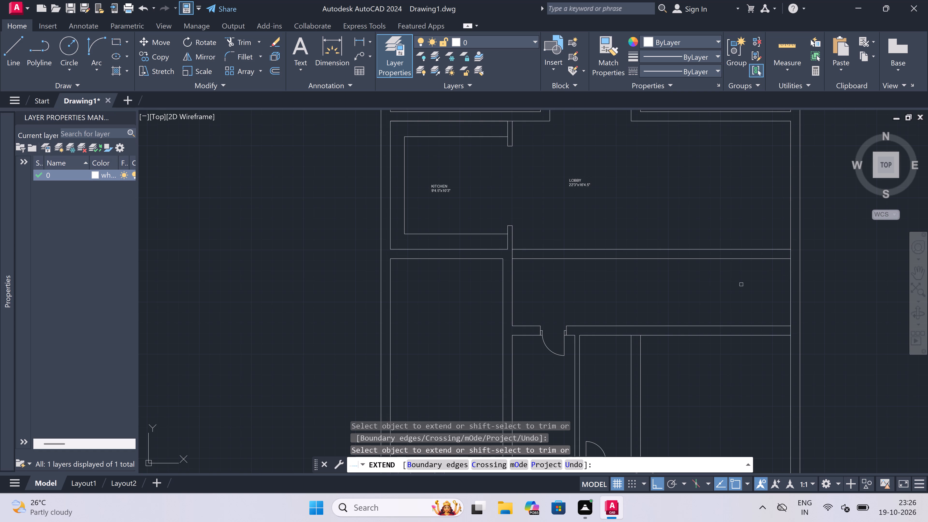
key("Escape")
Trim away both horizontal lines of the wall dividing the lobby from the narrow room below it.
key("t")
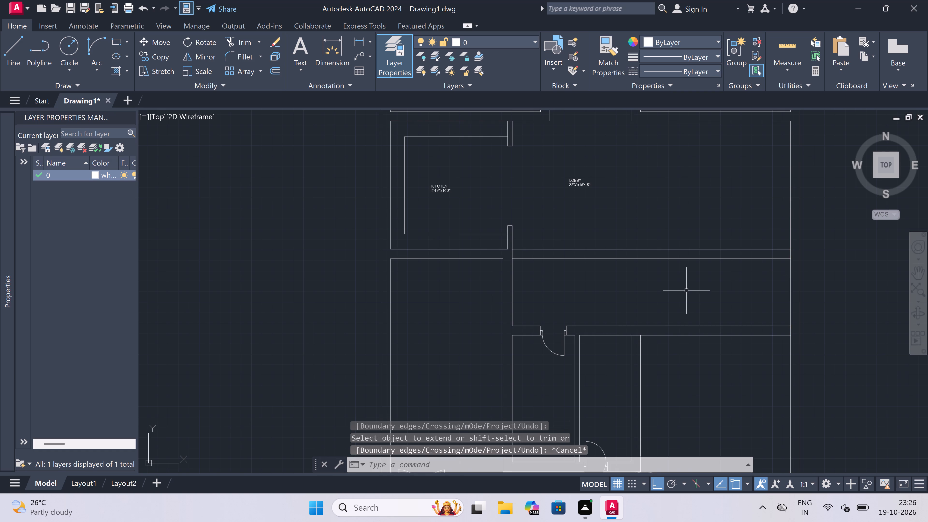
key("r")
key("space")
left_click(658, 242)
left_click(638, 283)
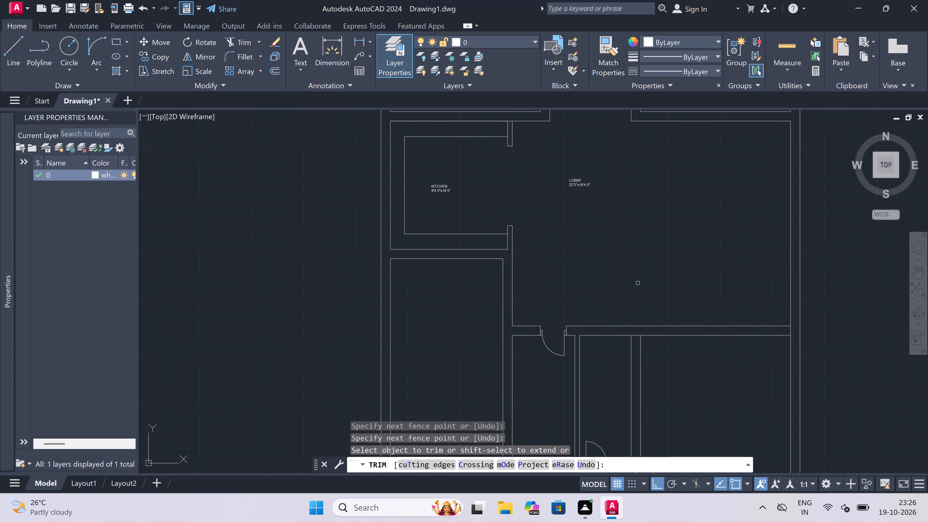
key("Escape")
Draw a jamb line across the vertical wall just below the kitchen, with a 2" stop at its middle and a 3' door leaf line into the lower-left room.
type("l")
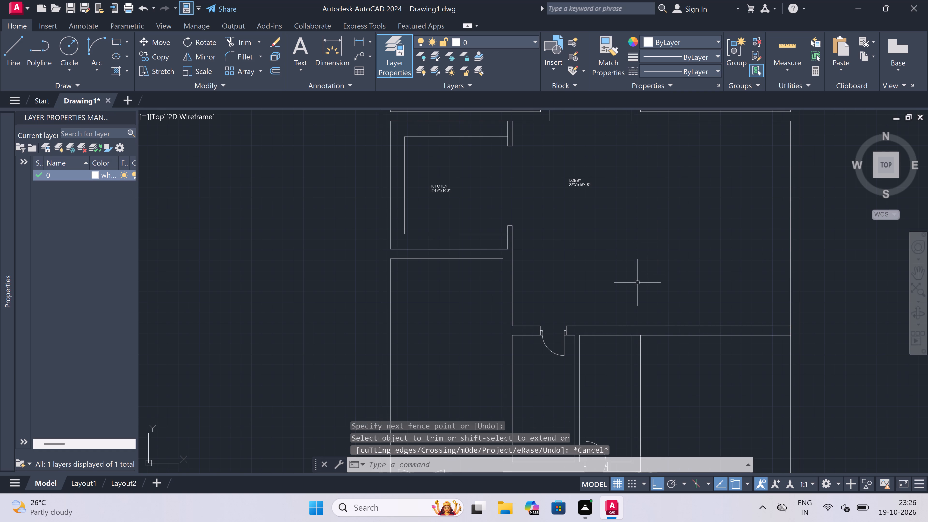
key("space")
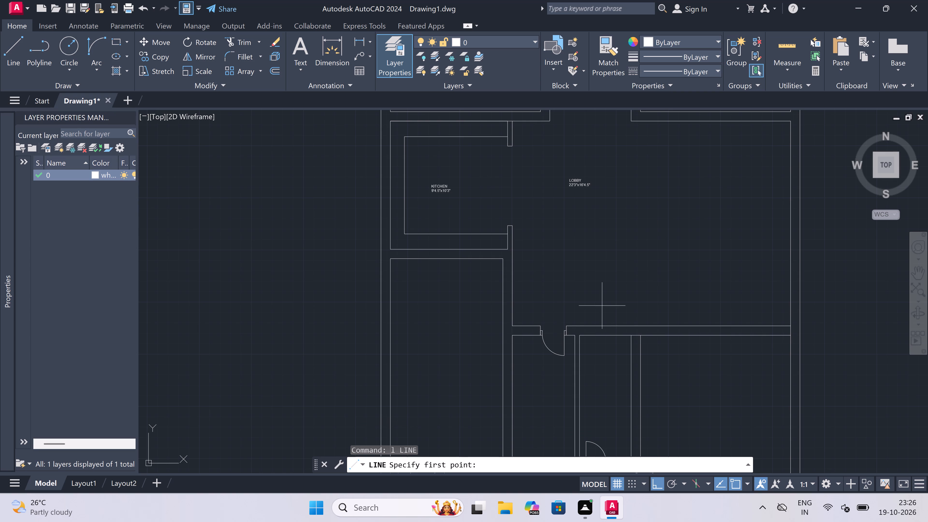
scroll(578, 322, "up", 2)
scroll(423, 221, "down", 5)
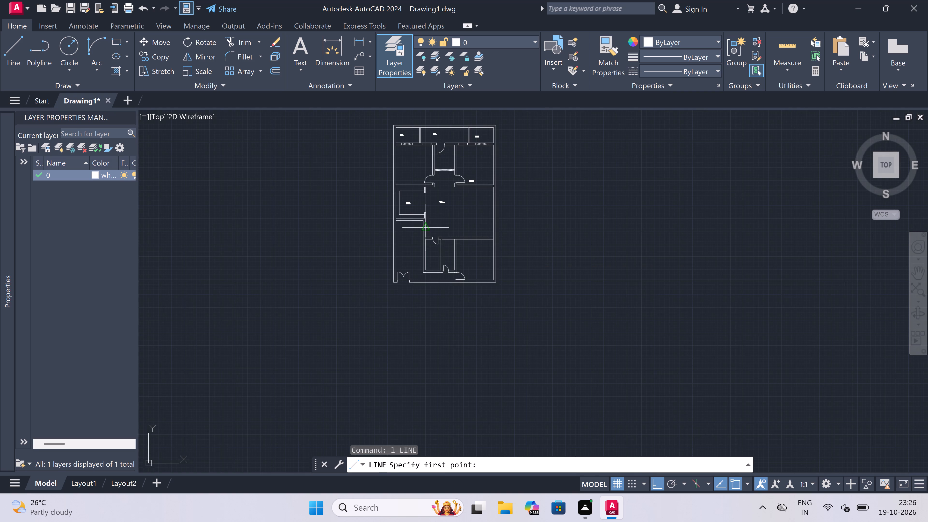
scroll(393, 209, "up", 4)
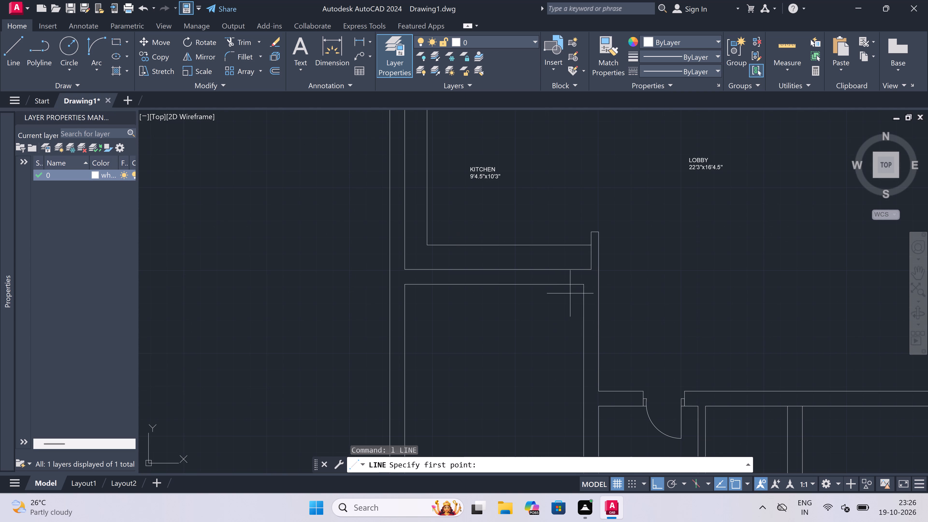
left_click(582, 296)
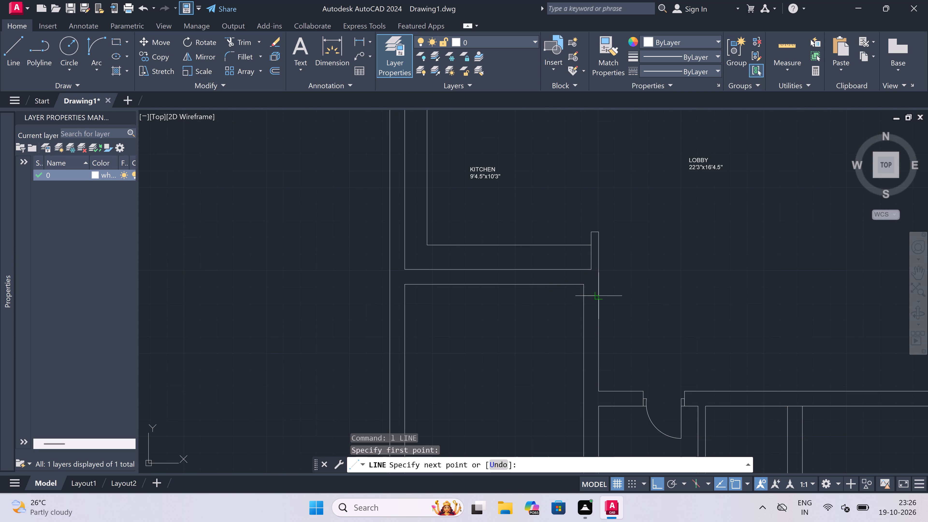
double_click(600, 294)
left_click(592, 295)
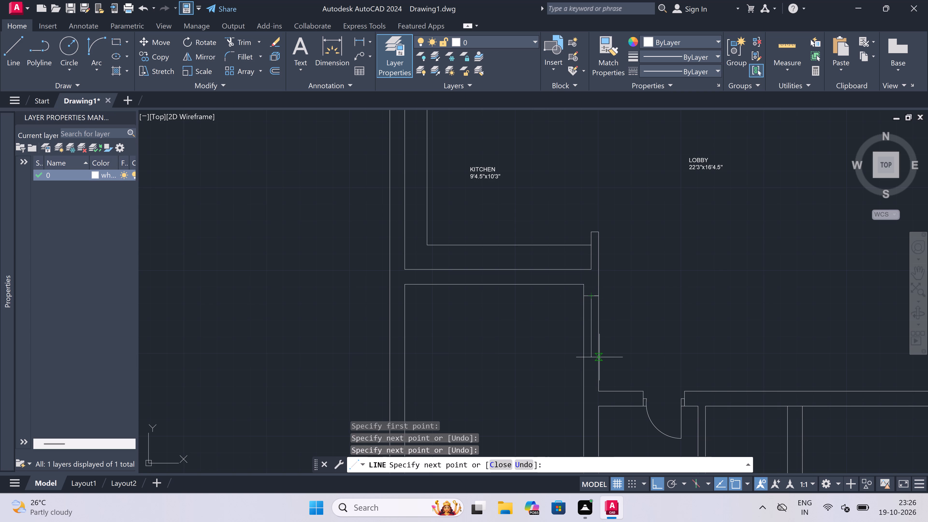
key("2")
type("\"")
key("space")
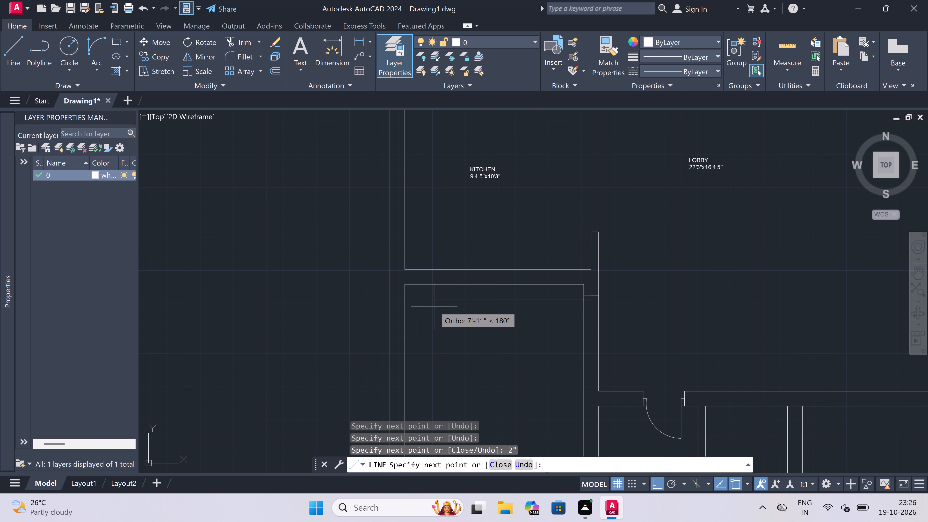
type("3'")
key("space")
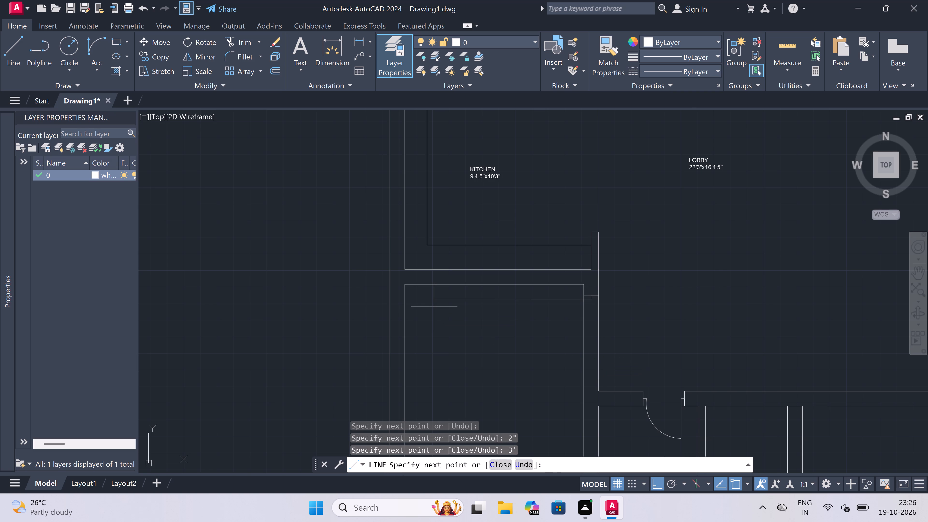
key("F1")
key("space")
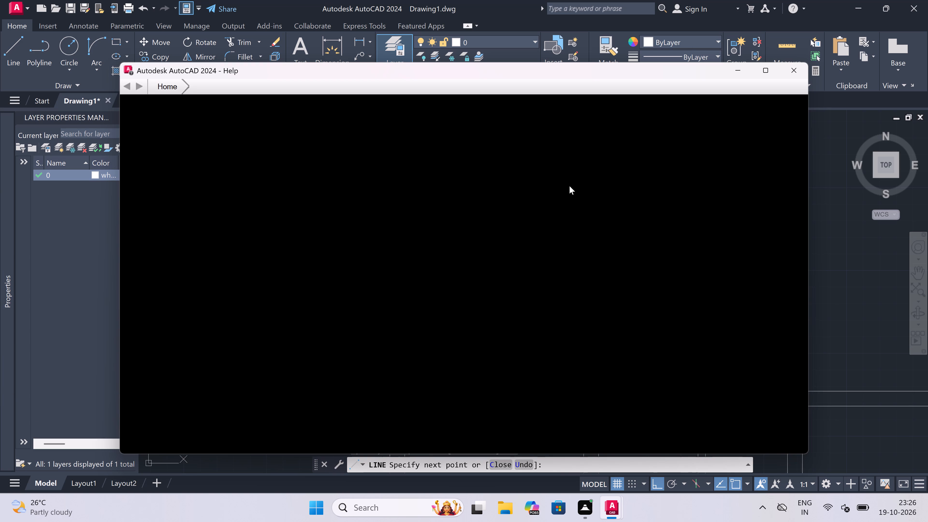
left_click(795, 67)
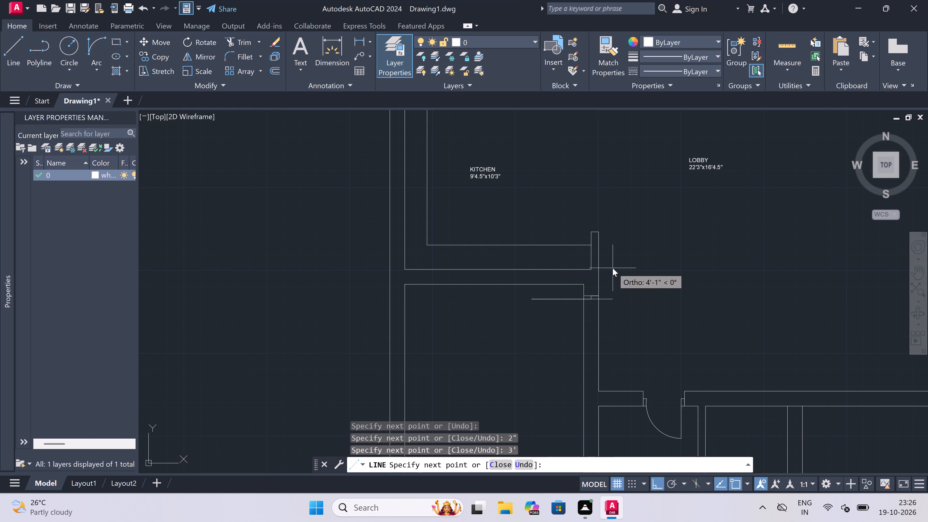
key("Escape")
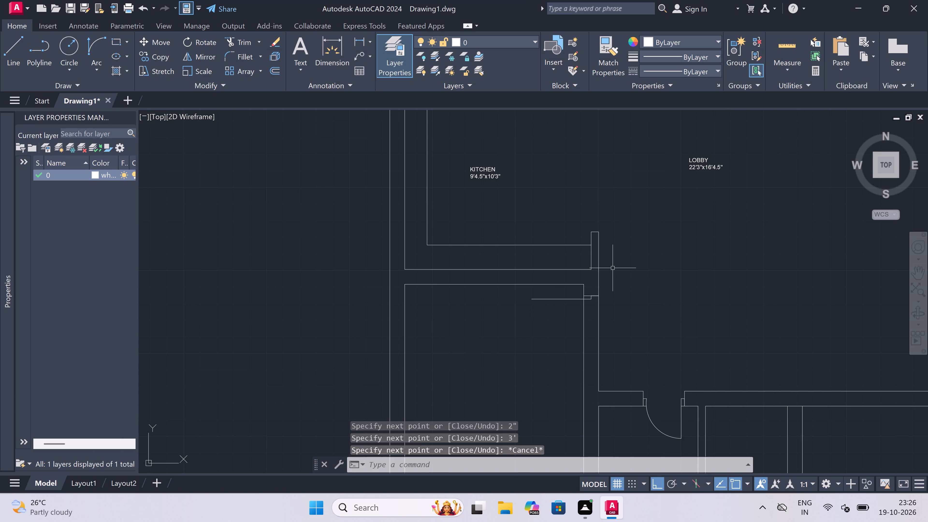
Draw the door's lower jamb line across the vertical wall below the kitchen, with a 2" stop line at its middle.
type("l")
key("space")
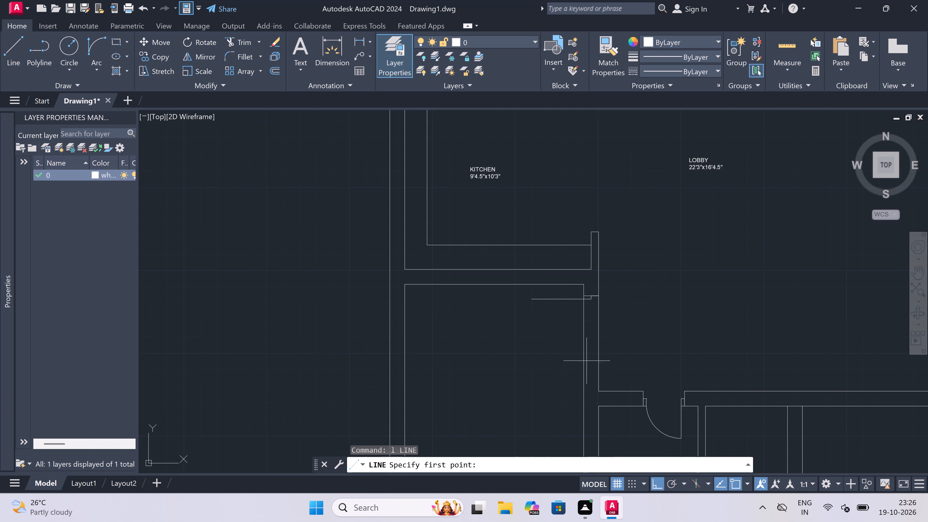
scroll(581, 365, "up", 1)
scroll(582, 312, "up", 1)
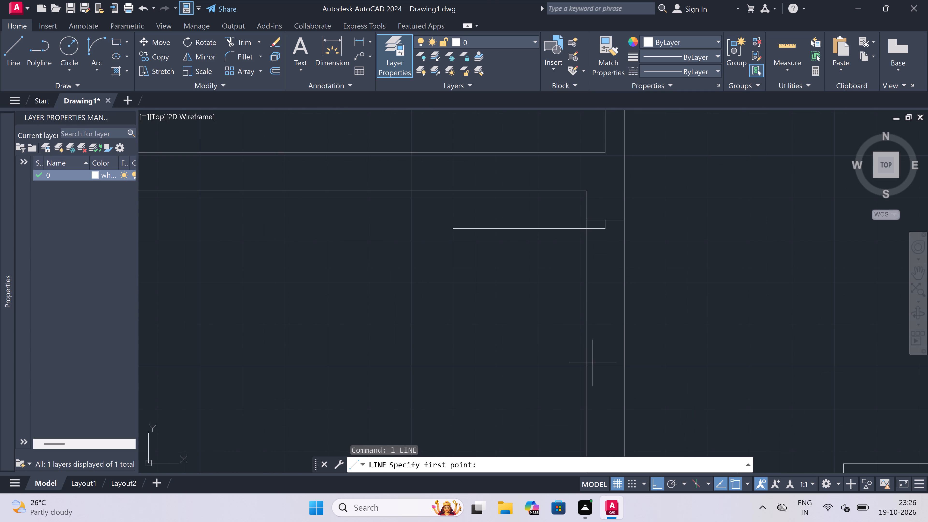
left_click(586, 346)
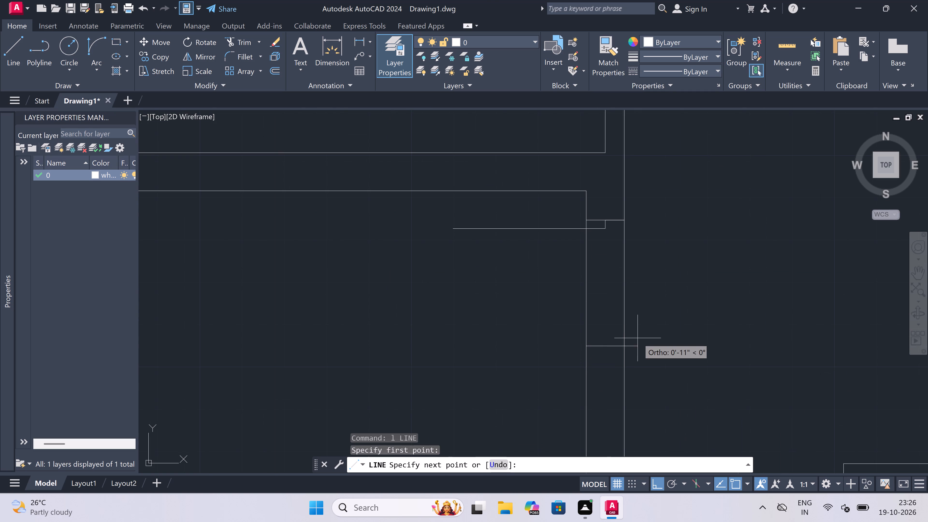
left_click(624, 346)
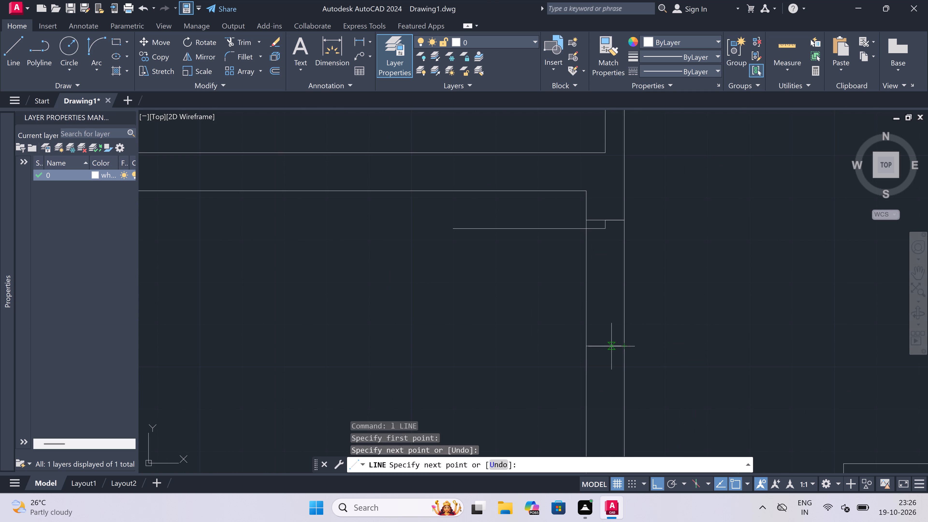
left_click_drag(604, 347, 604, 345)
key("2")
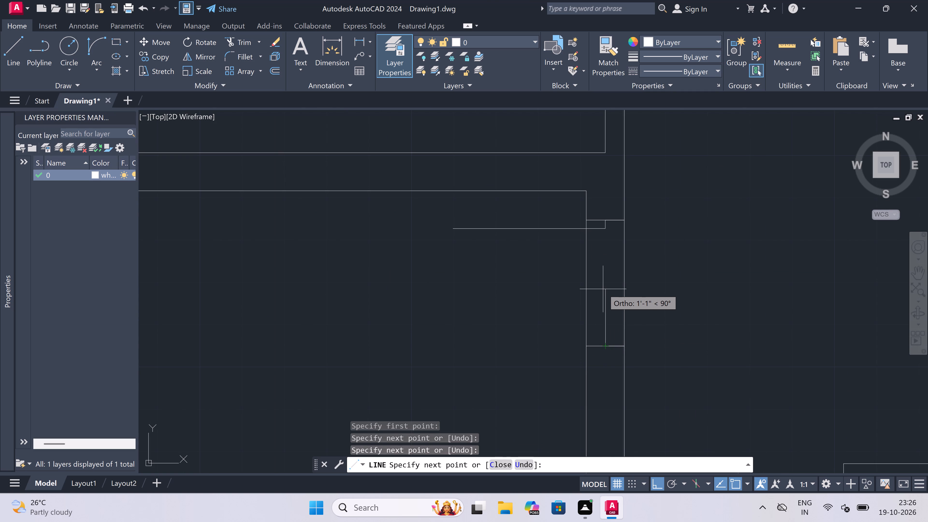
key("shift+quotedbl")
key("space")
key("Escape")
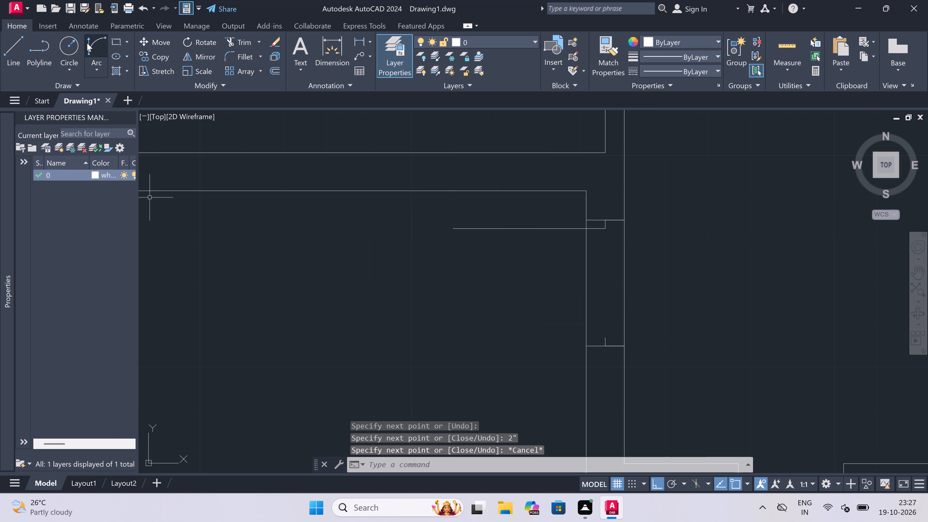
Draw the door swing arc from the free end of the door leaf to the end of the lower jamb's stop.
left_click(95, 43)
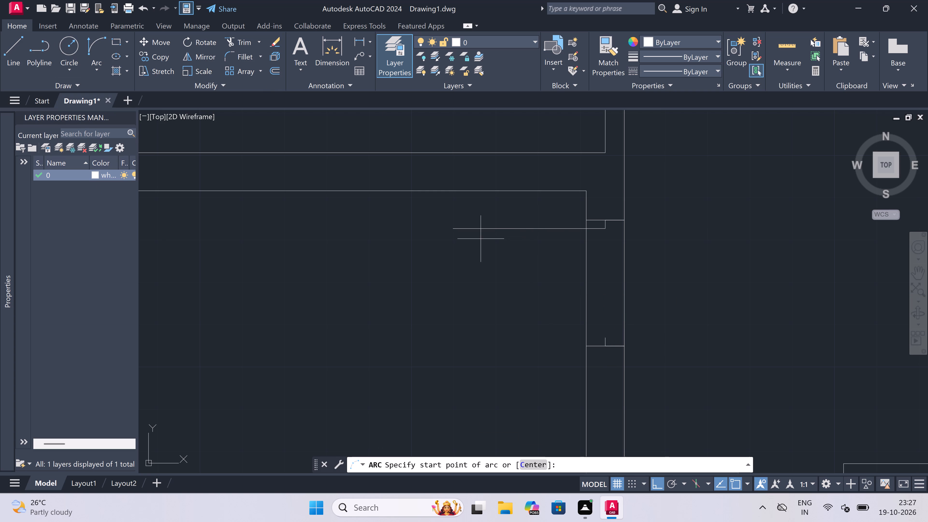
left_click(453, 228)
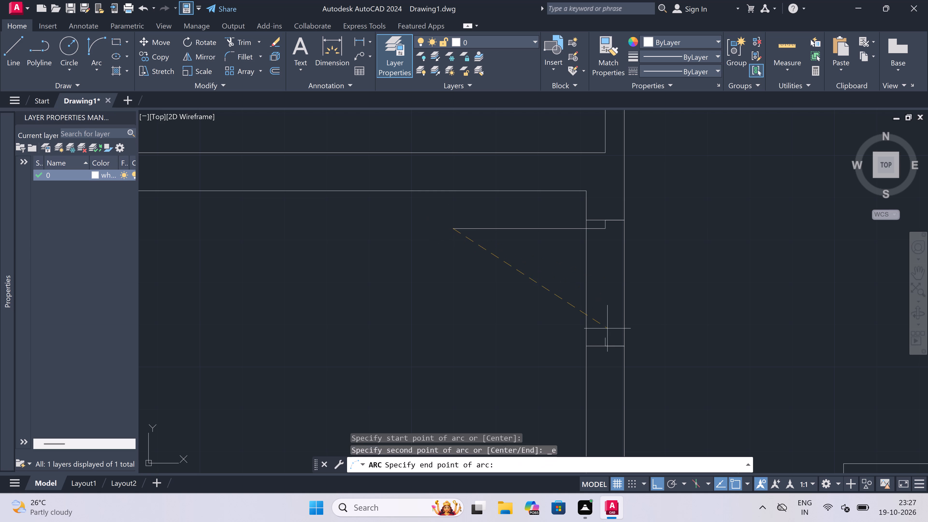
left_click(606, 333)
left_click(486, 364)
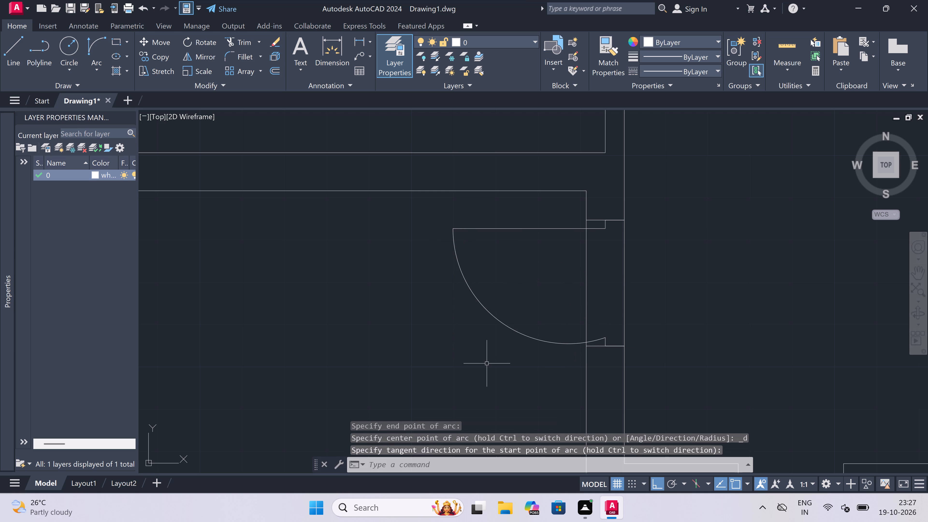
Trim away both vertical wall lines between the two jambs to open the doorway.
type("tr")
key("space")
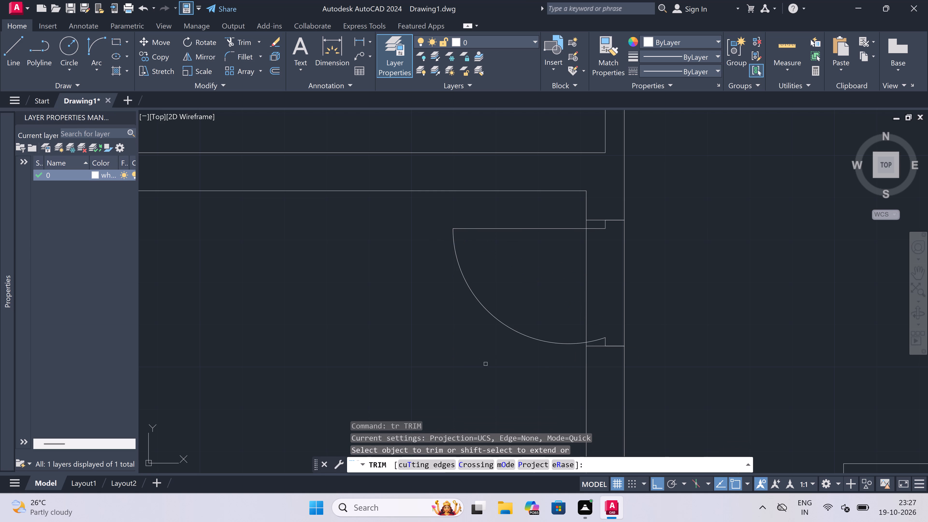
left_click(559, 284)
left_click(675, 283)
scroll(549, 280, "down", 5)
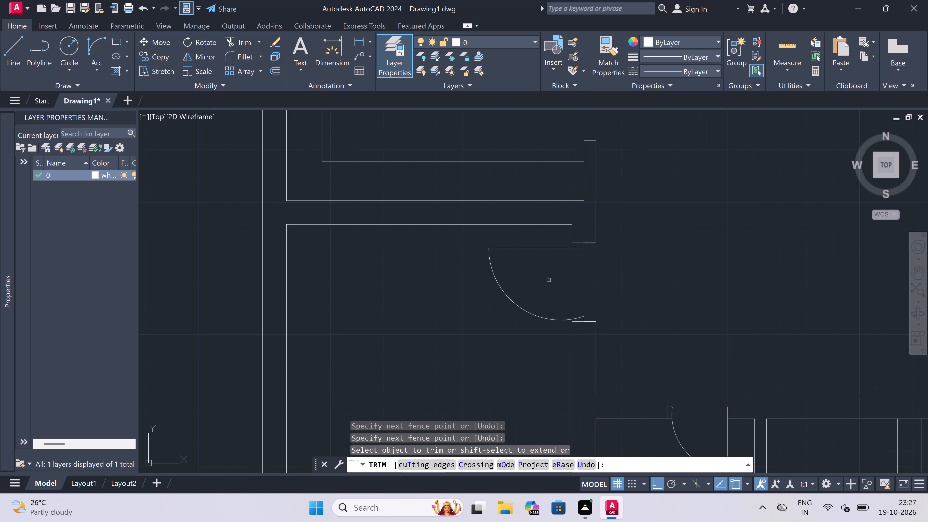
key("Escape")
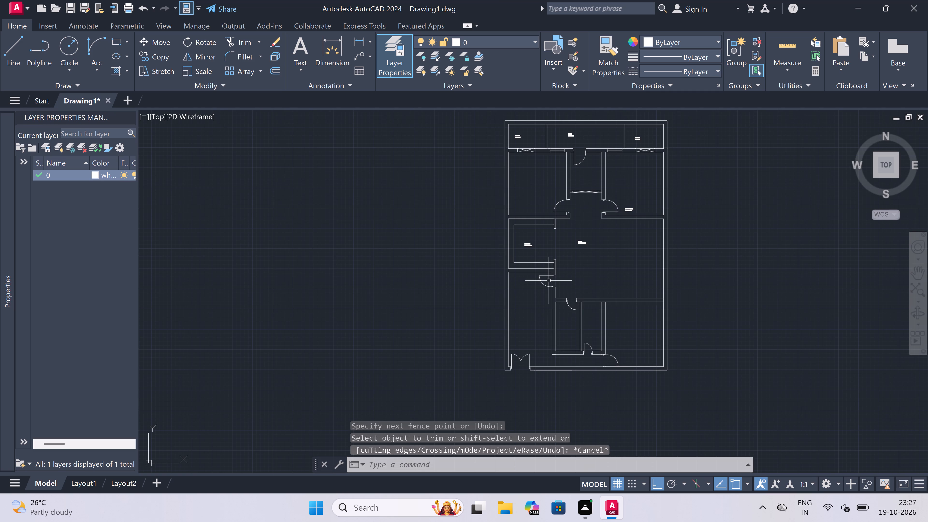
Draw a horizontal line across the lower-left room above the double door, then a 3' segment back along it from the outer wall.
scroll(544, 299, "up", 2)
scroll(543, 300, "down", 3)
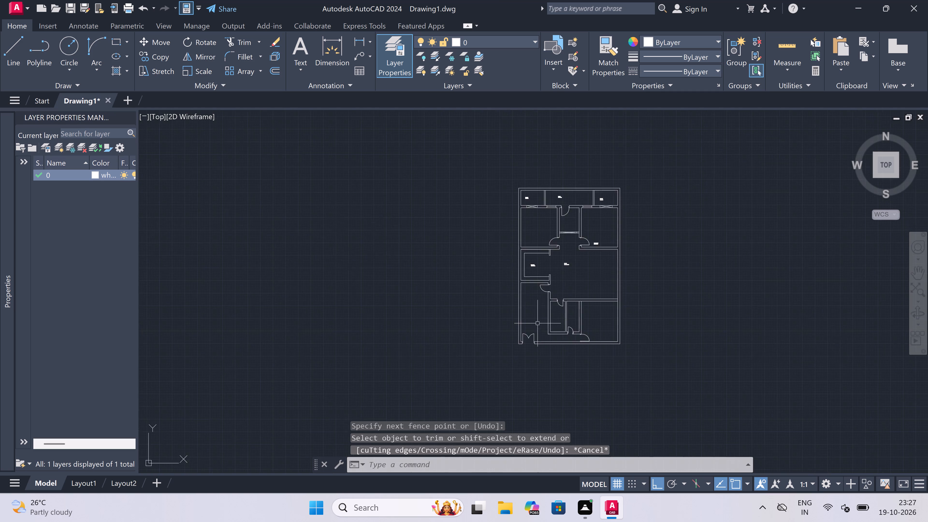
scroll(535, 328, "up", 3)
type("l")
key("space")
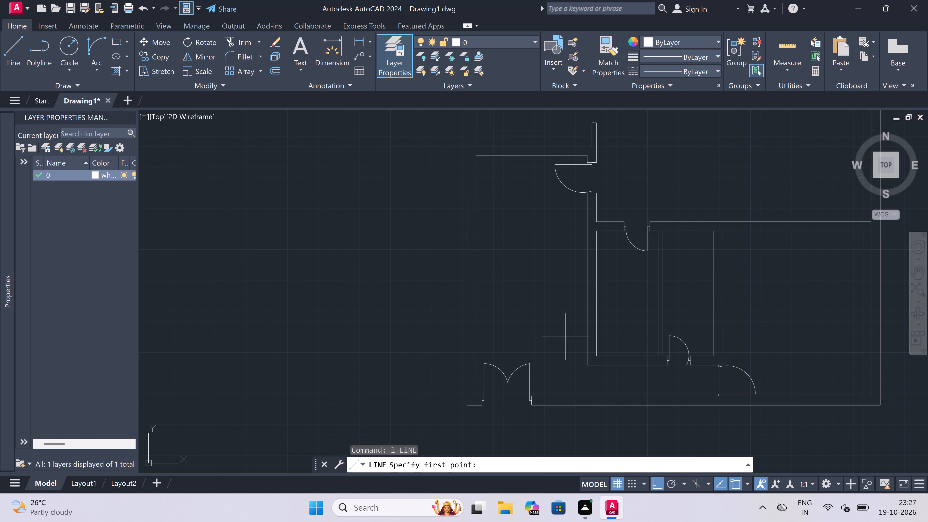
left_click(588, 328)
left_click(586, 330)
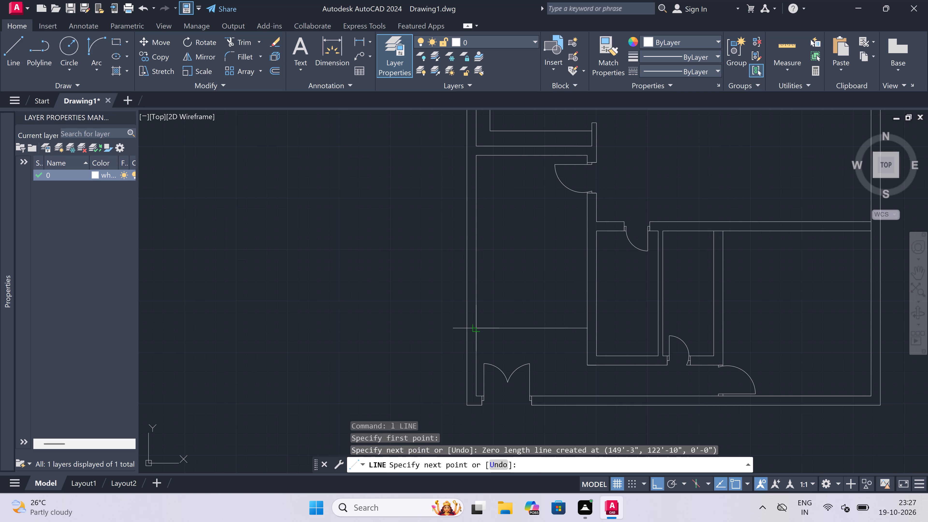
double_click(477, 331)
type("3'")
key("space")
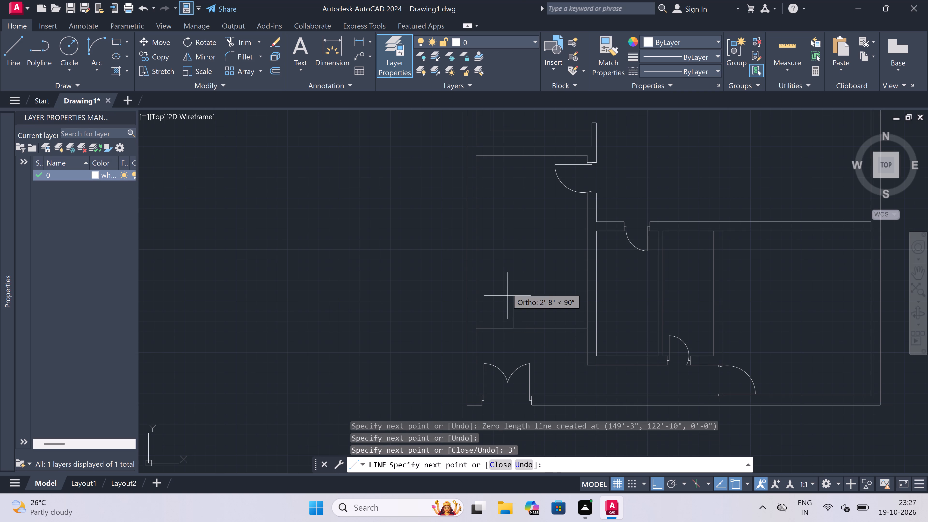
Continue the line vertically up to the room's top wall, 3' back down, and a short way horizontally toward the door swing.
scroll(506, 286, "down", 1)
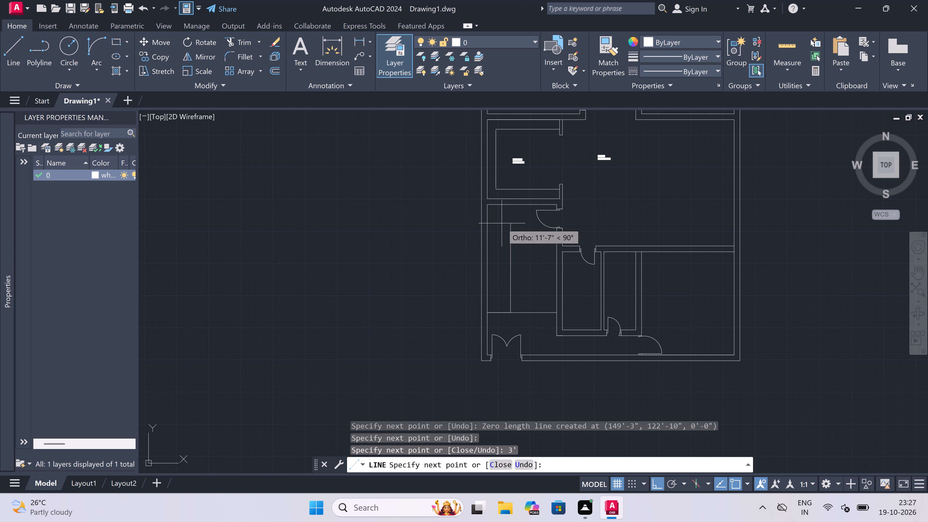
scroll(502, 223, "up", 2)
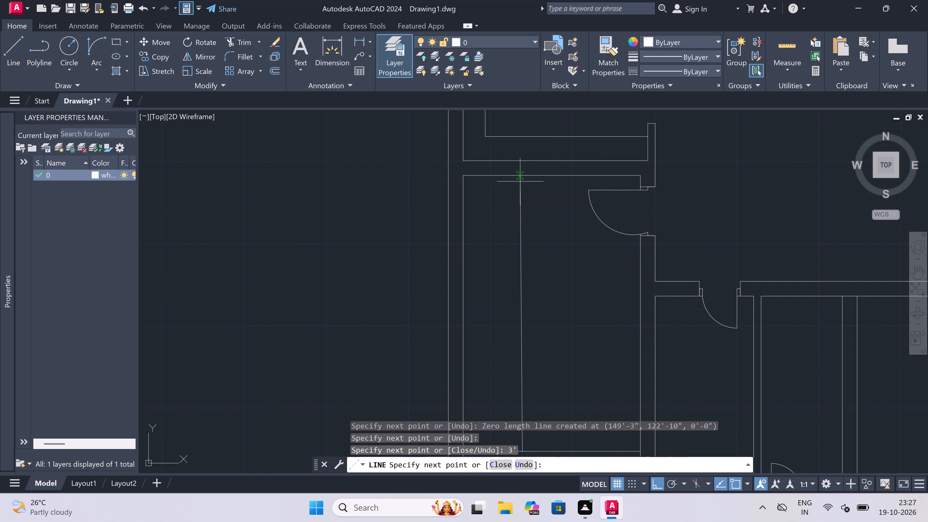
left_click(521, 177)
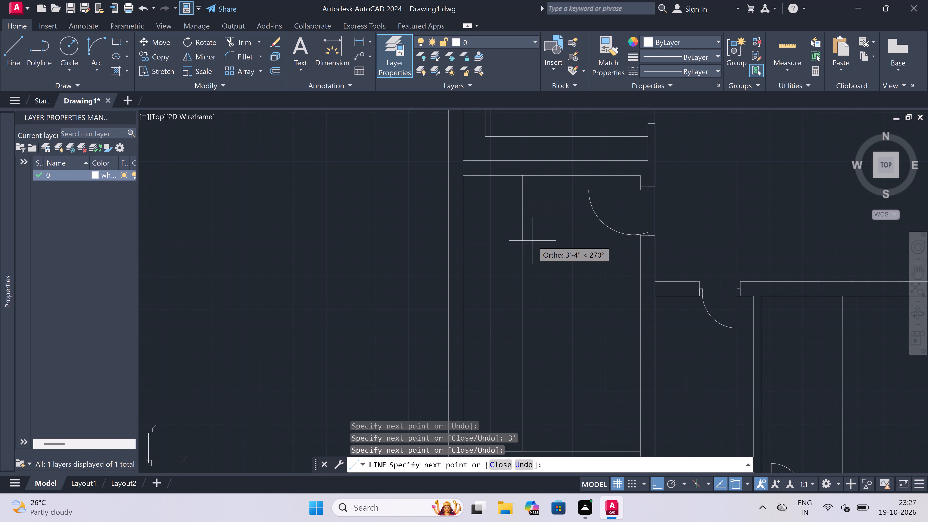
key("3")
type("'")
key("space")
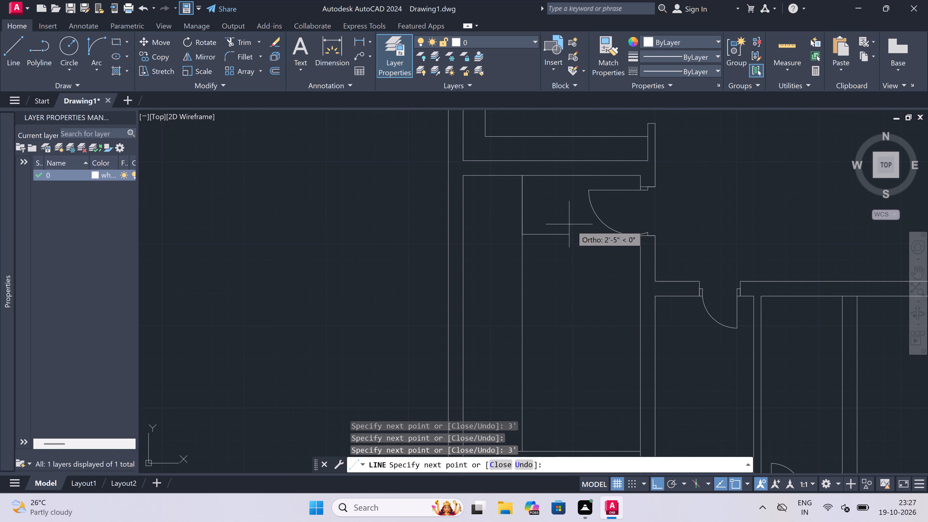
left_click(579, 228)
key("Escape")
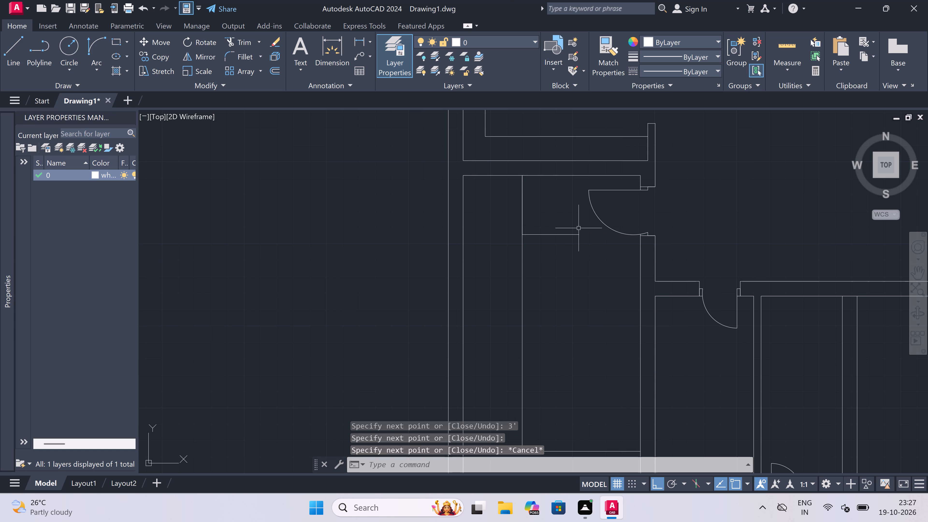
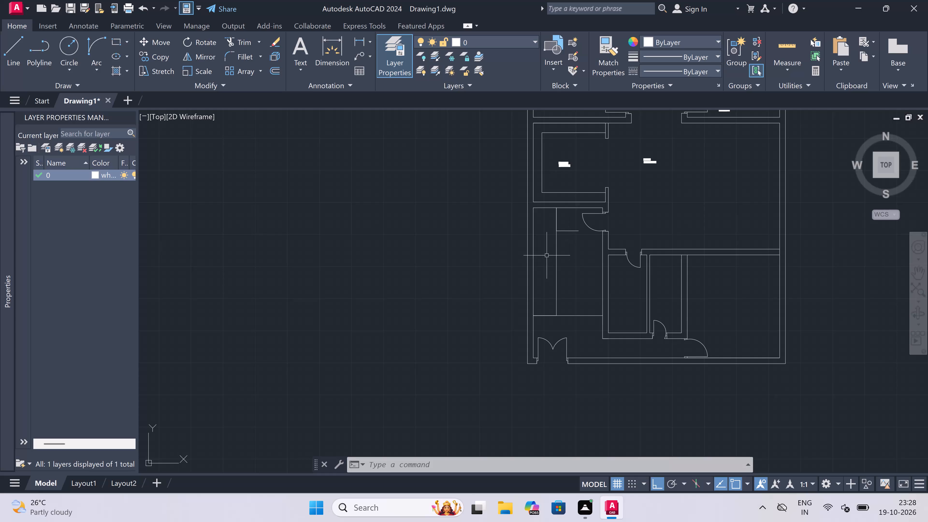
Offset the 3' line above the double door upward repeatedly at 8" spacing, forming stair treads up the left side of the room.
scroll(575, 267, "up", 1)
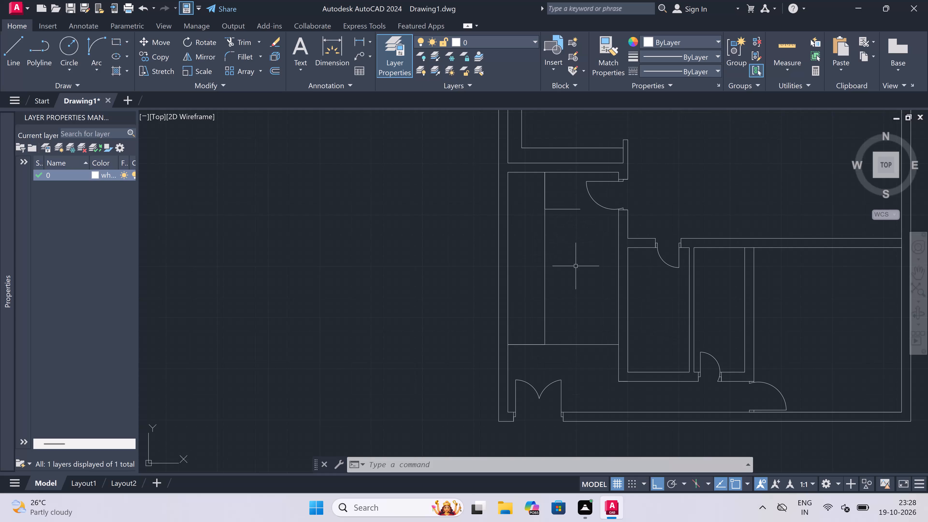
type("o")
key("space")
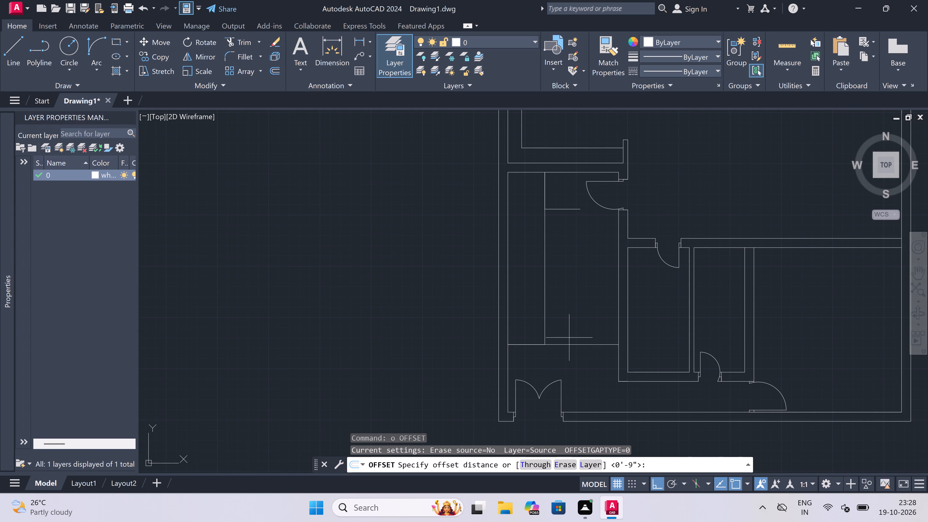
scroll(555, 372, "up", 1)
left_click_drag(500, 325, 500, 322)
scroll(500, 301, "up", 2)
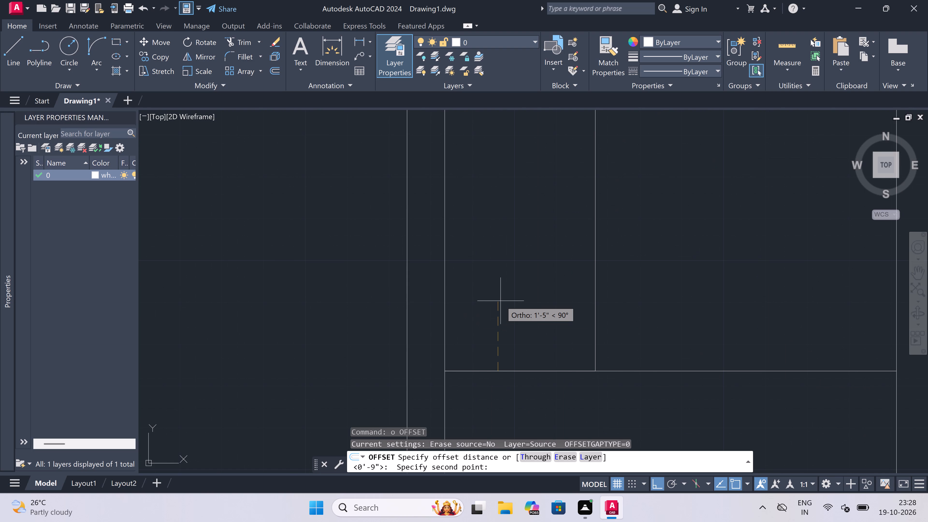
key("8")
type("\"")
key("space")
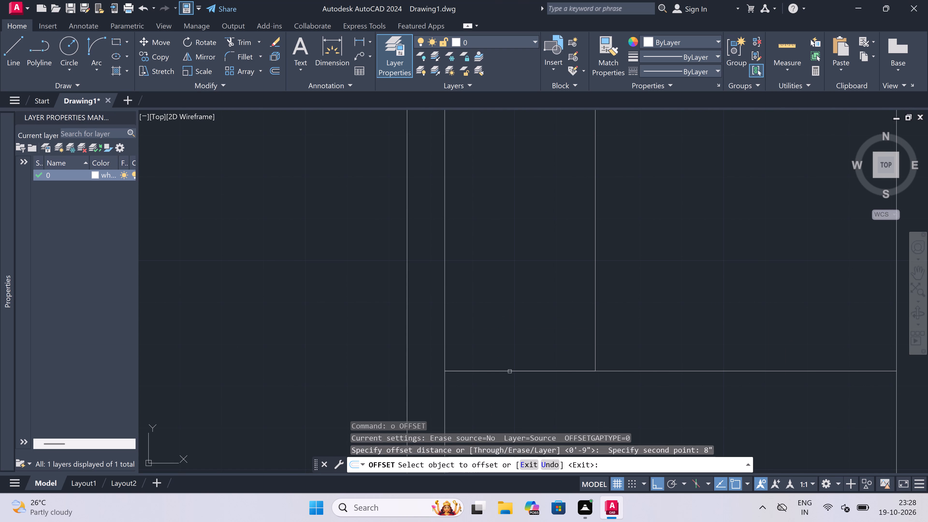
left_click_drag(509, 371, 506, 347)
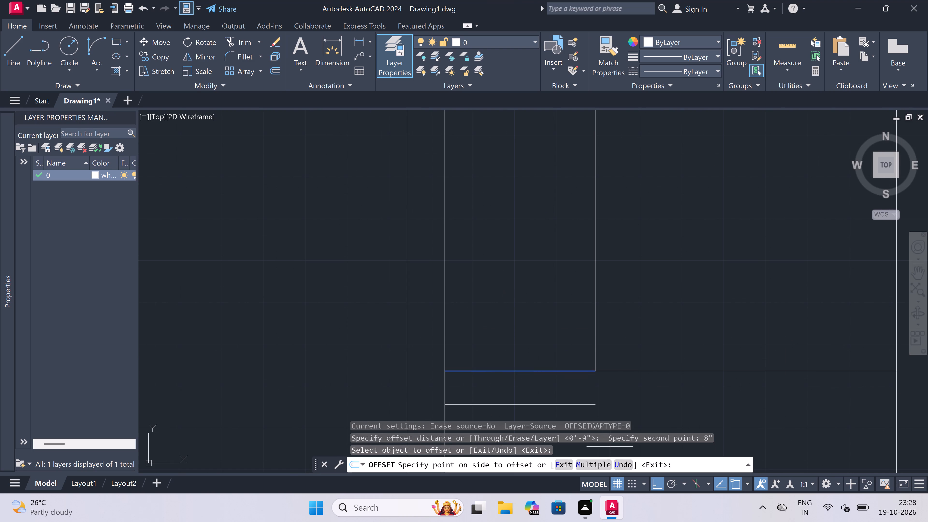
left_click(587, 466)
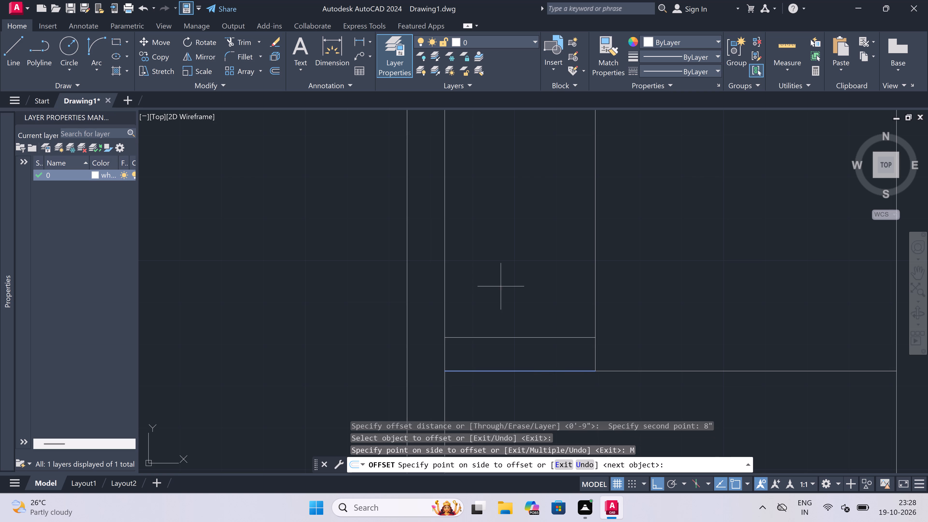
left_click_drag(486, 253, 486, 251)
left_click(483, 241)
left_click(483, 238)
scroll(491, 252, "down", 5)
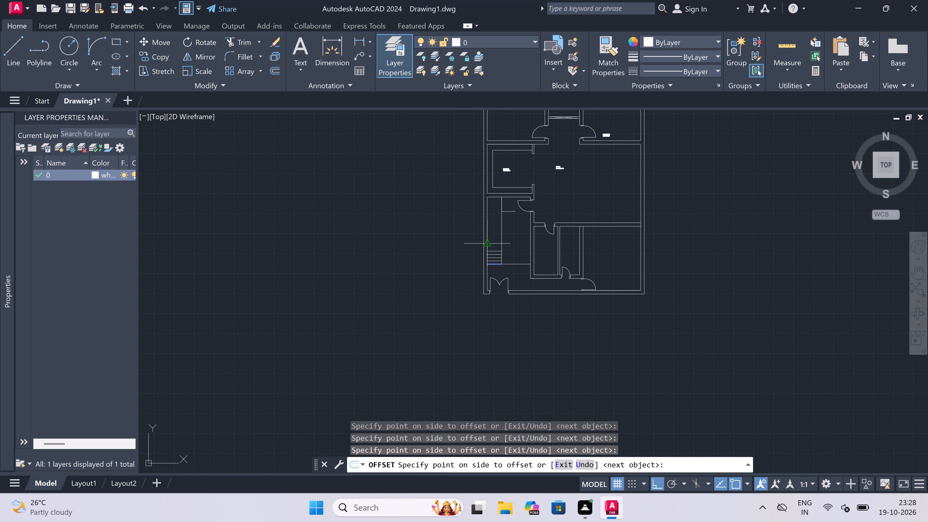
scroll(495, 200, "up", 3)
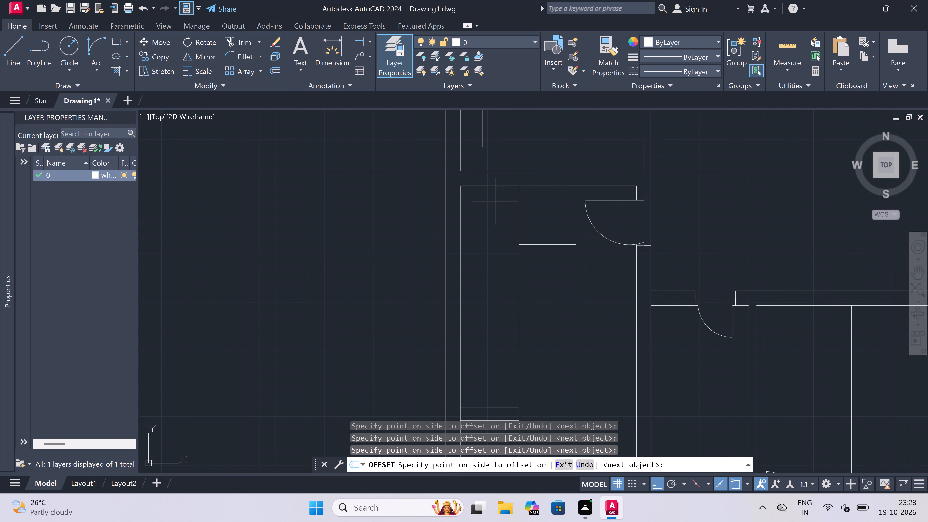
triple_click(502, 221)
left_click(502, 220)
double_click(501, 218)
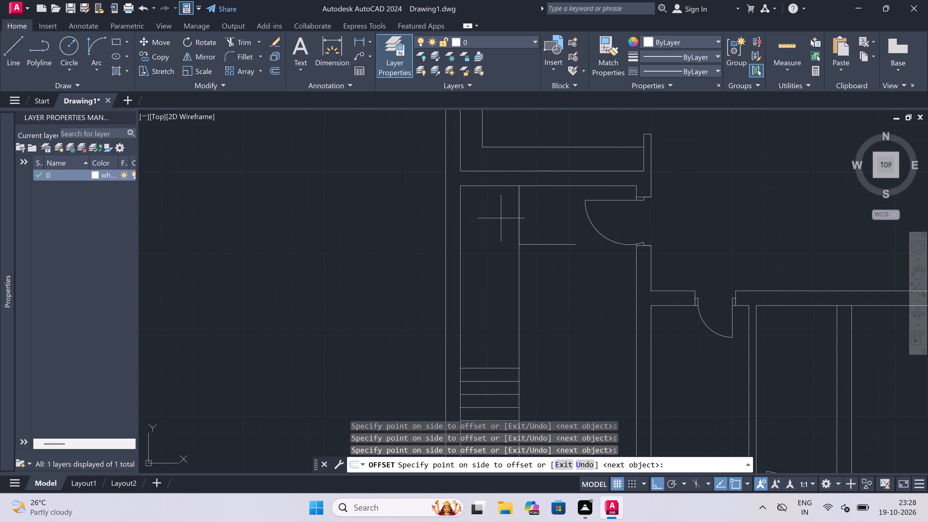
left_click(501, 217)
double_click(501, 215)
double_click(500, 213)
triple_click(500, 211)
triple_click(502, 209)
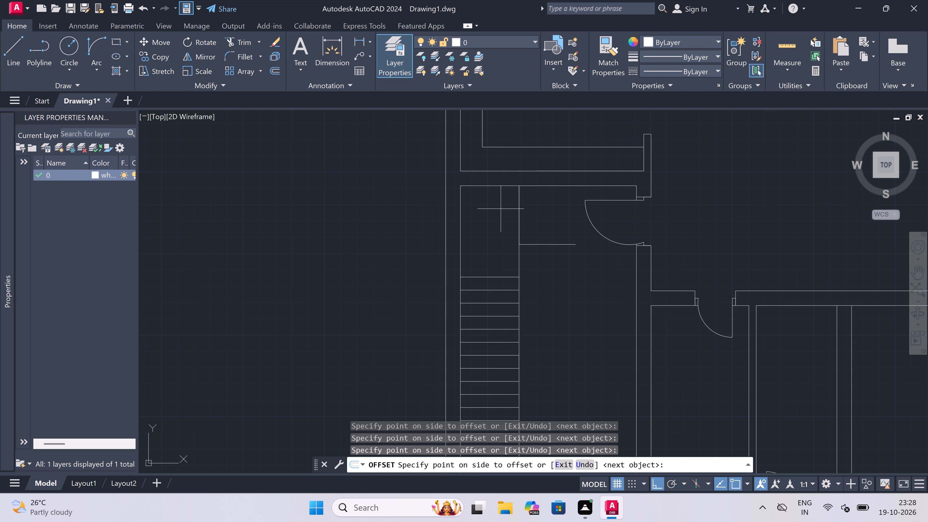
left_click(502, 209)
left_click(502, 209)
key("Escape")
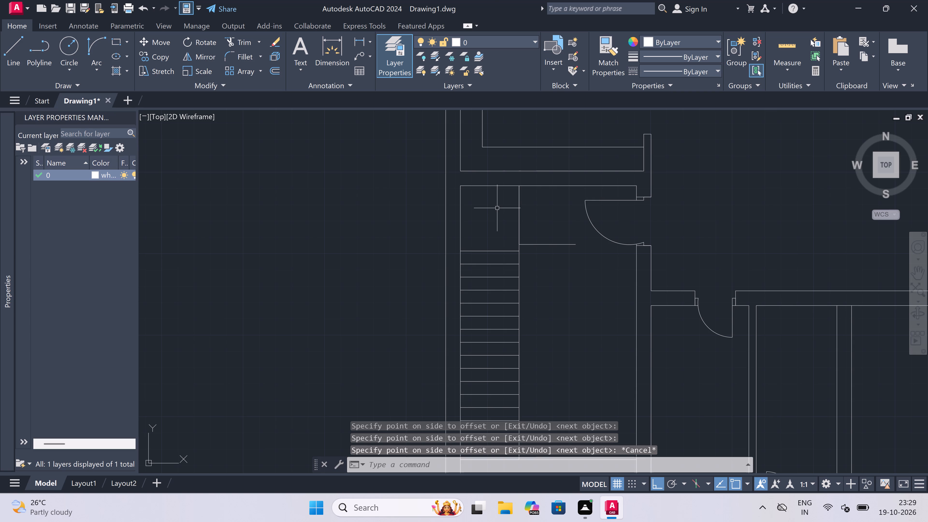
Delete the short horizontal line running from the stair's vertical edge toward the door swing.
scroll(556, 201, "up", 2)
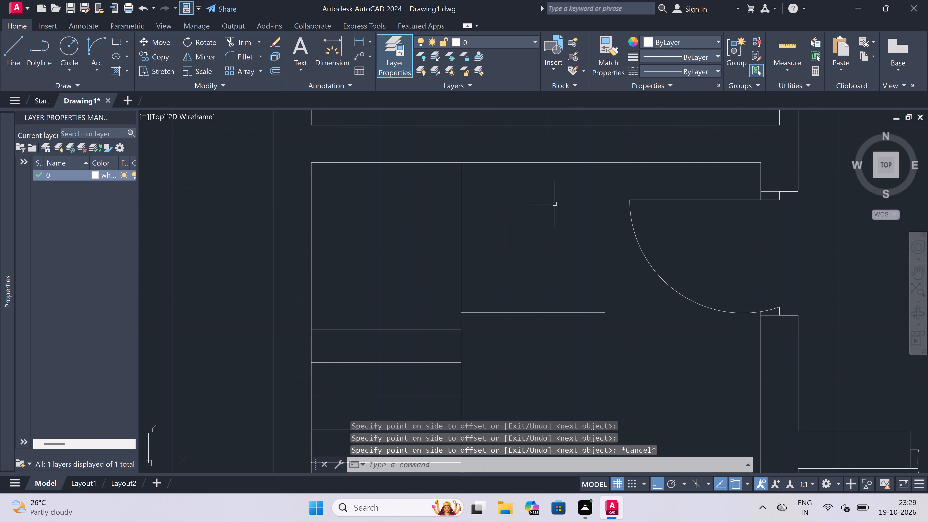
left_click(558, 248)
left_click(513, 361)
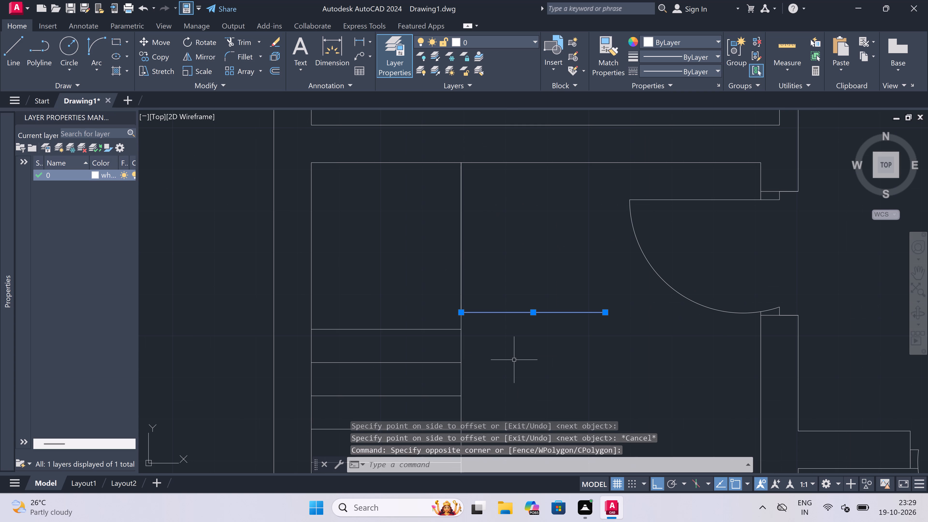
key("Delete")
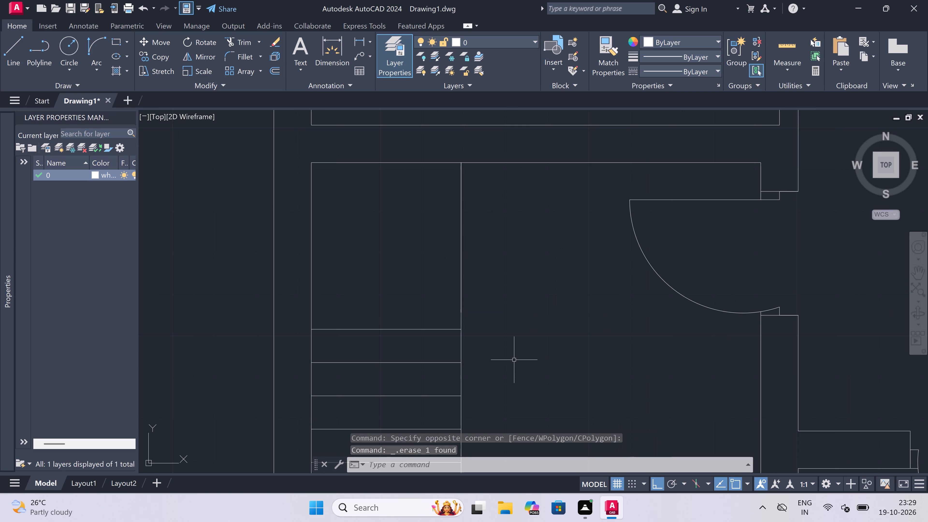
Draw an 8" horizontal line from the end of the uppermost tread toward the door swing.
type("l")
key("space")
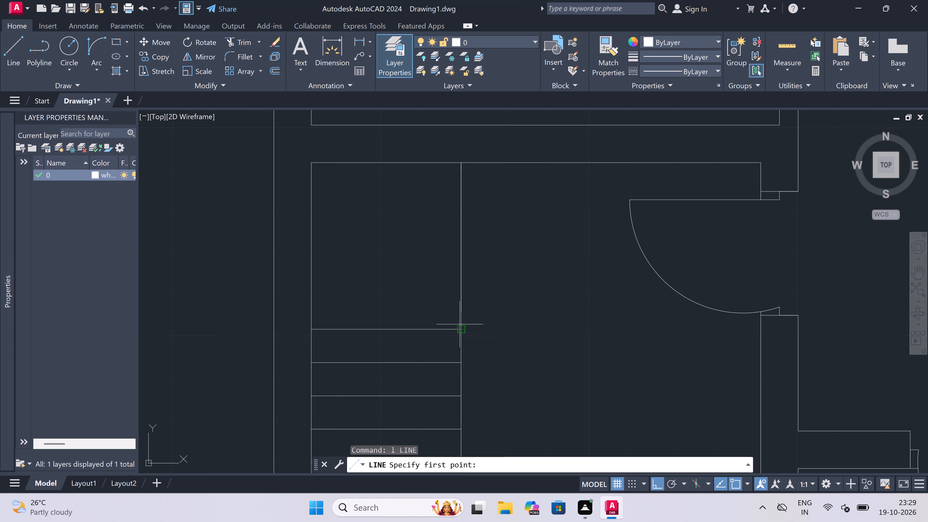
left_click_drag(460, 325, 464, 324)
key("8")
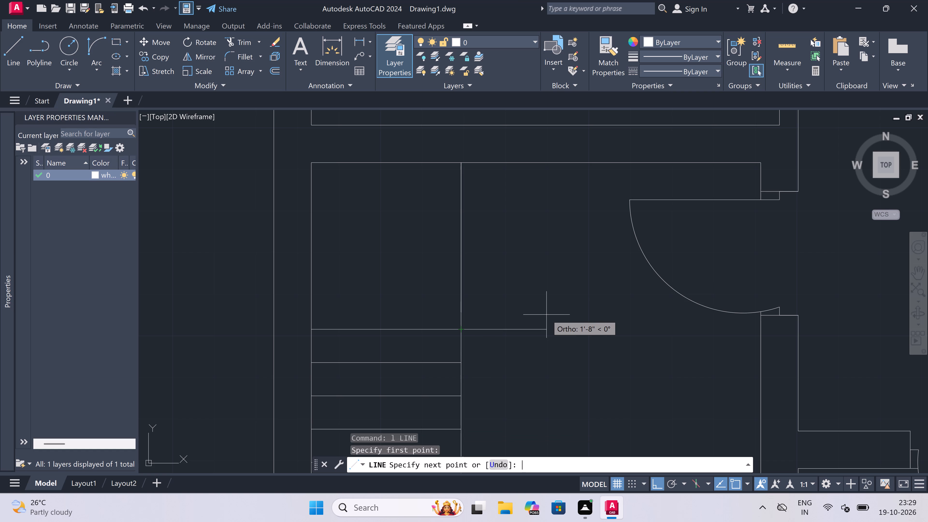
type("\"")
key("space")
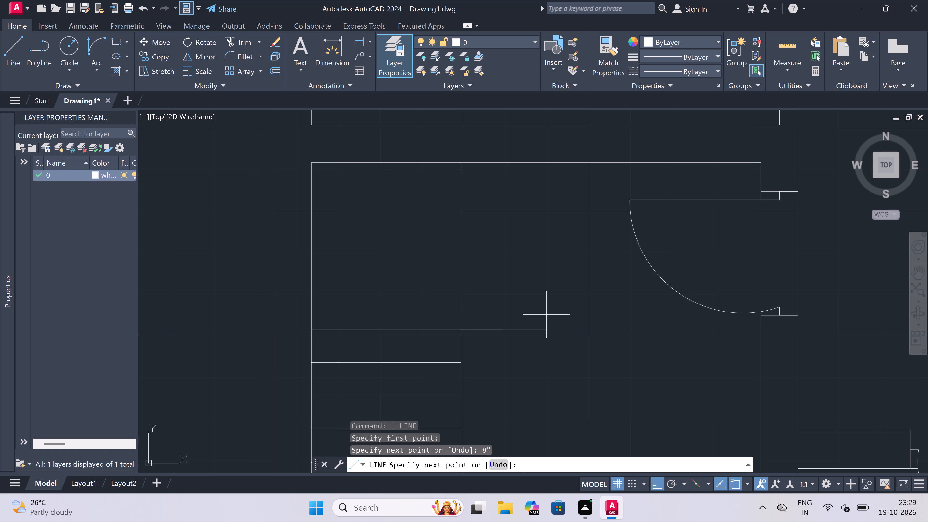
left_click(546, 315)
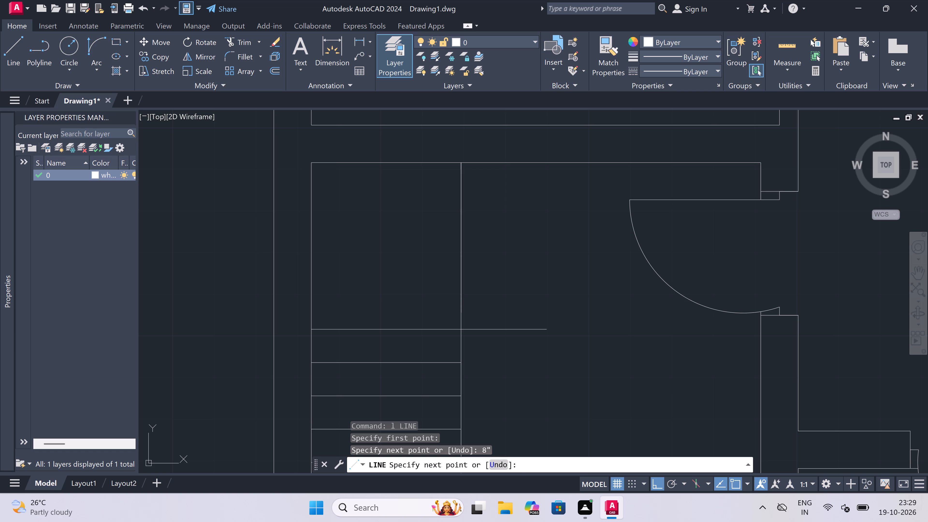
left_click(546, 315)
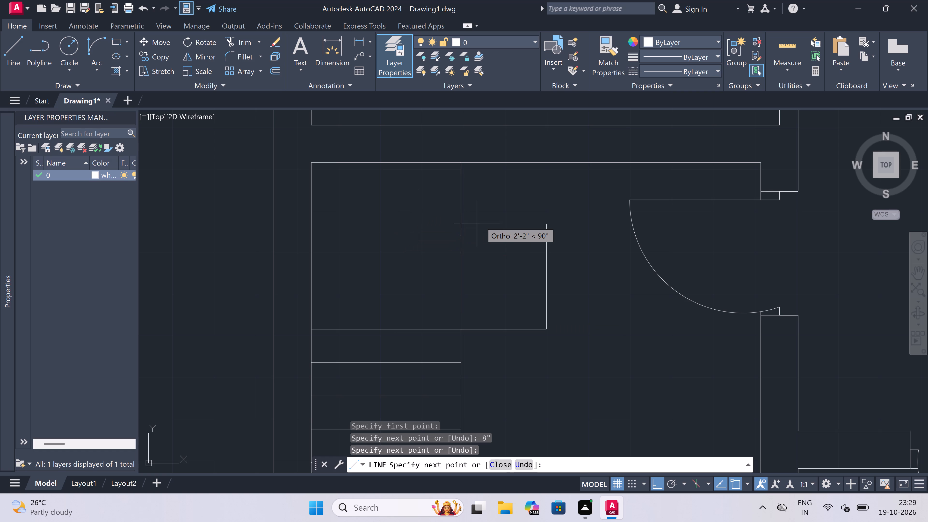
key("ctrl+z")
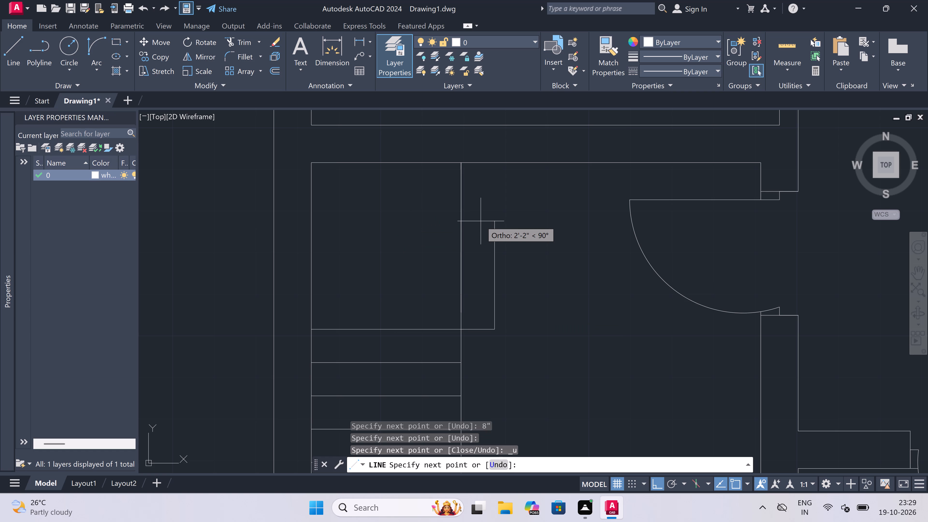
Continue the line 8" vertically, and from there straight up to the room's top wall.
key("8")
type("\"")
key("space")
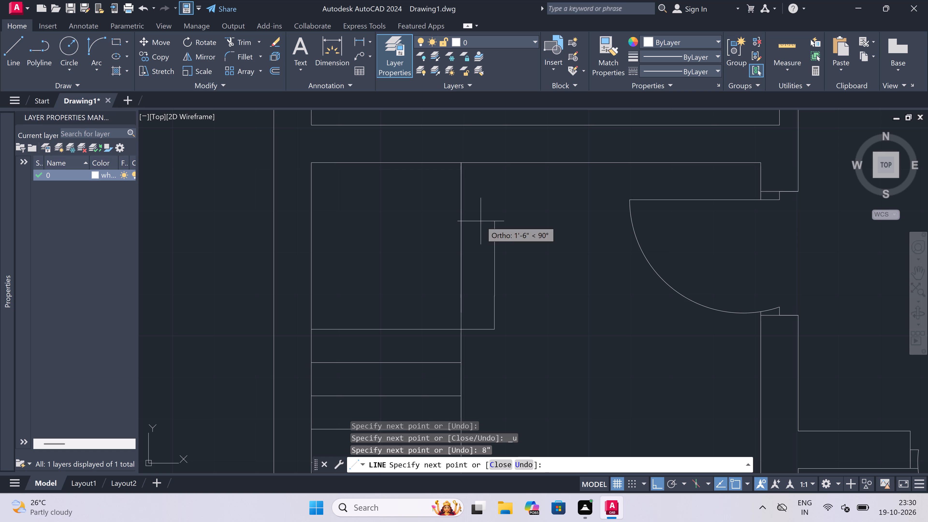
left_click(497, 164)
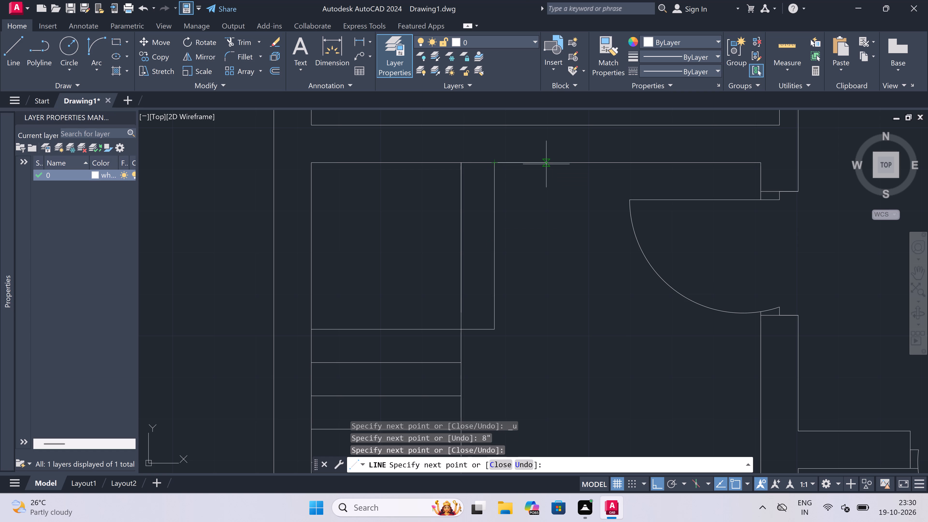
Continue the line 8" along the top wall, down level with the uppermost tread, 8" toward the door swing and back up to the wall.
type("8\"")
key("space")
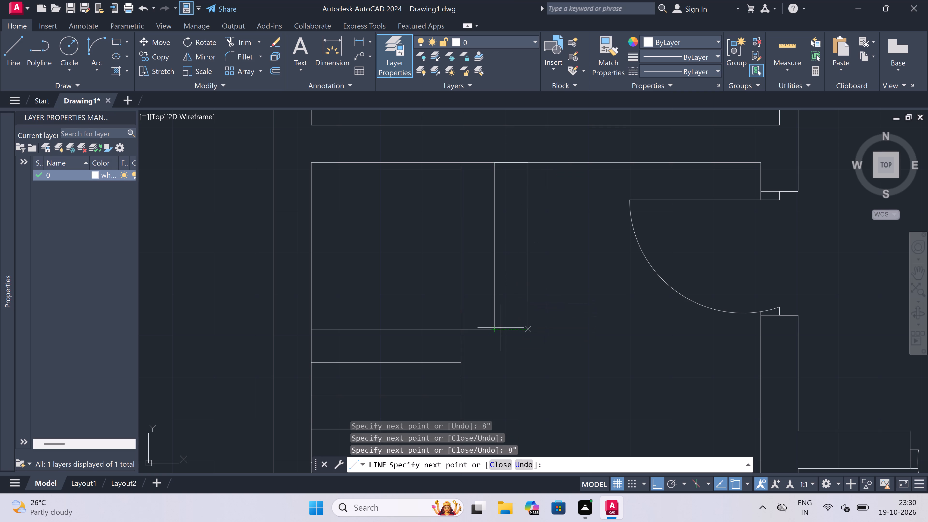
left_click_drag(526, 329, 530, 329)
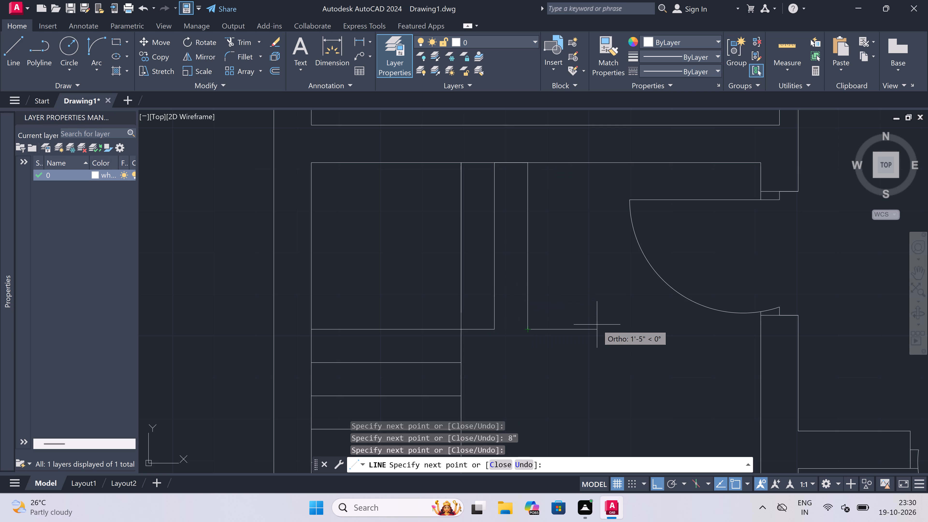
key("8")
type("\"")
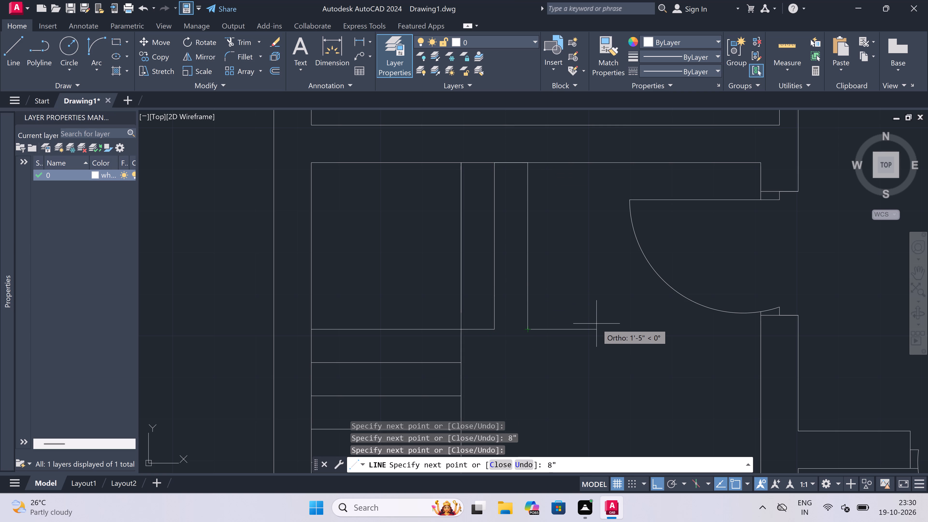
key("space")
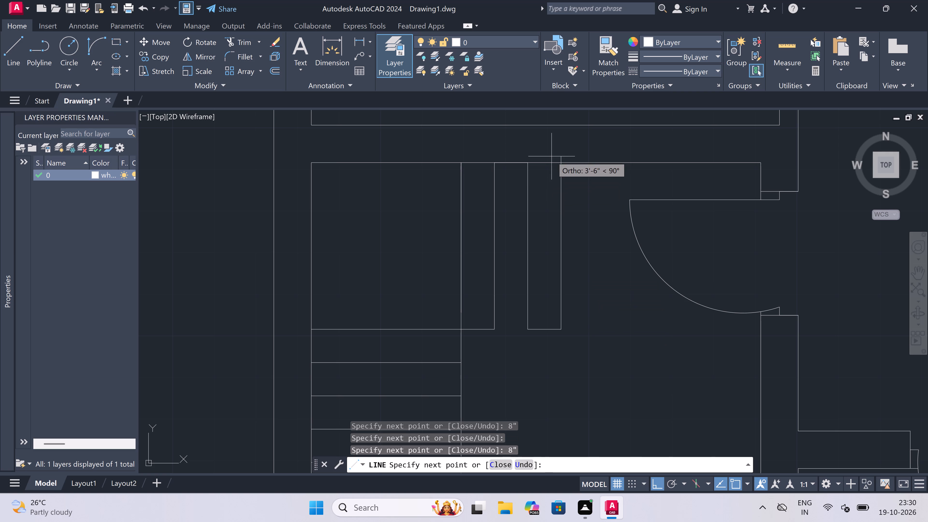
left_click(556, 160)
key("Escape")
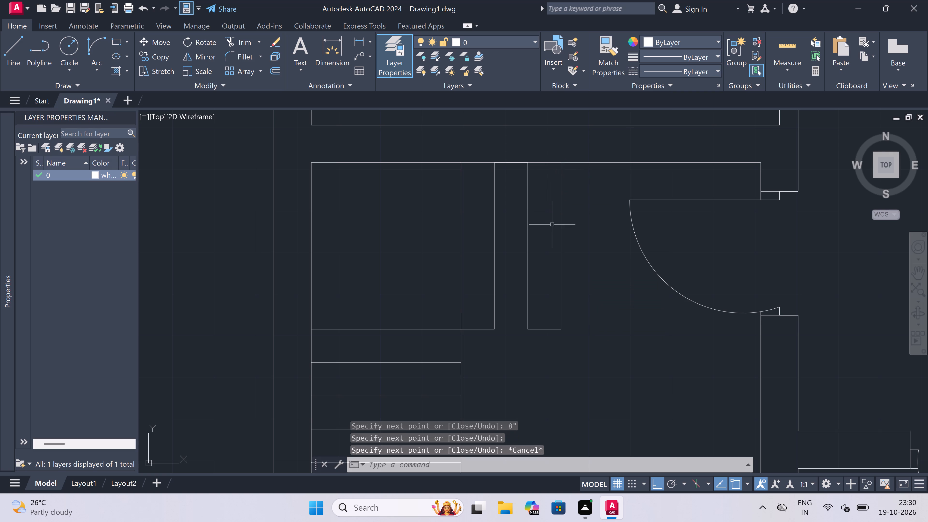
Draw a horizontal line closing the gap between the lower ends of the first two vertical tread lines.
scroll(529, 304, "up", 2)
key("space")
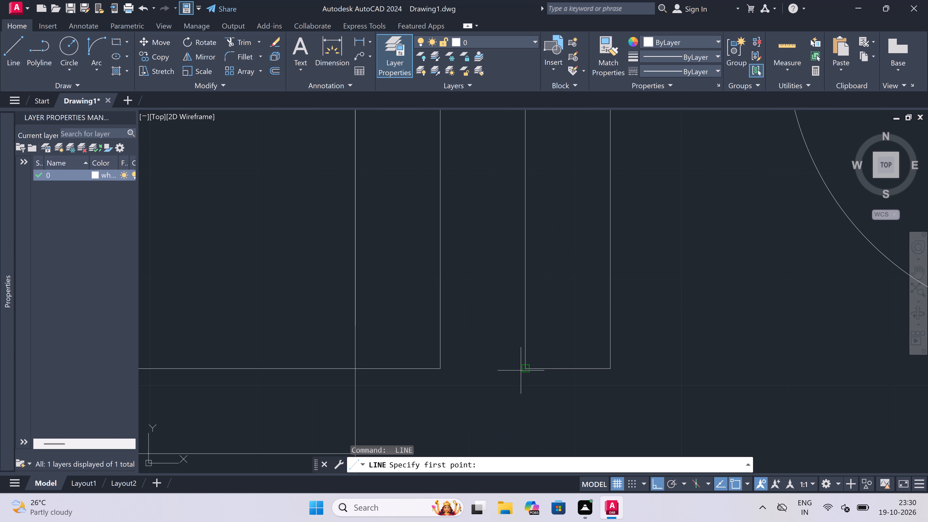
double_click(525, 369)
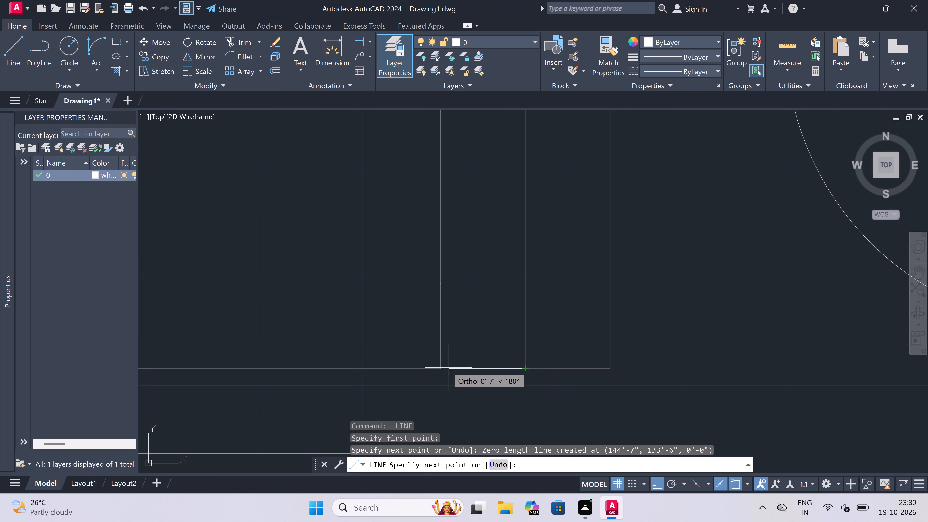
left_click(444, 368)
key("Escape")
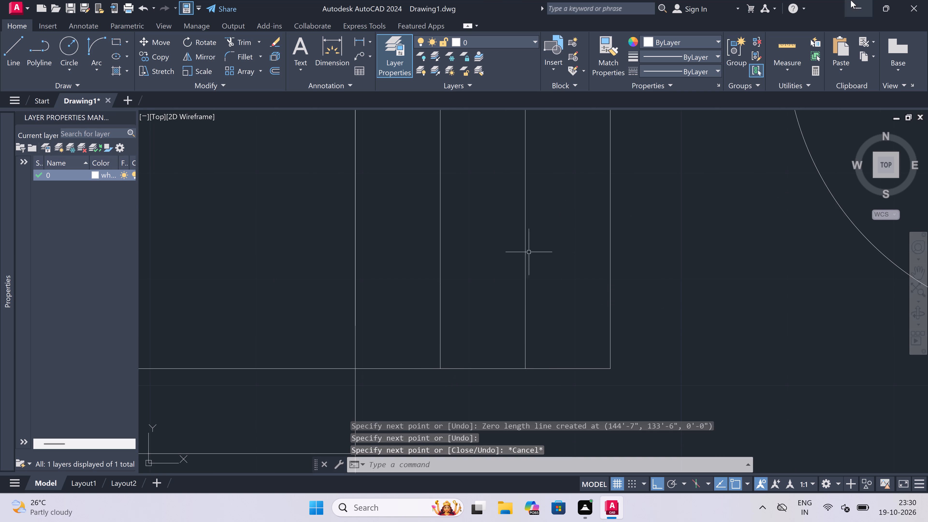
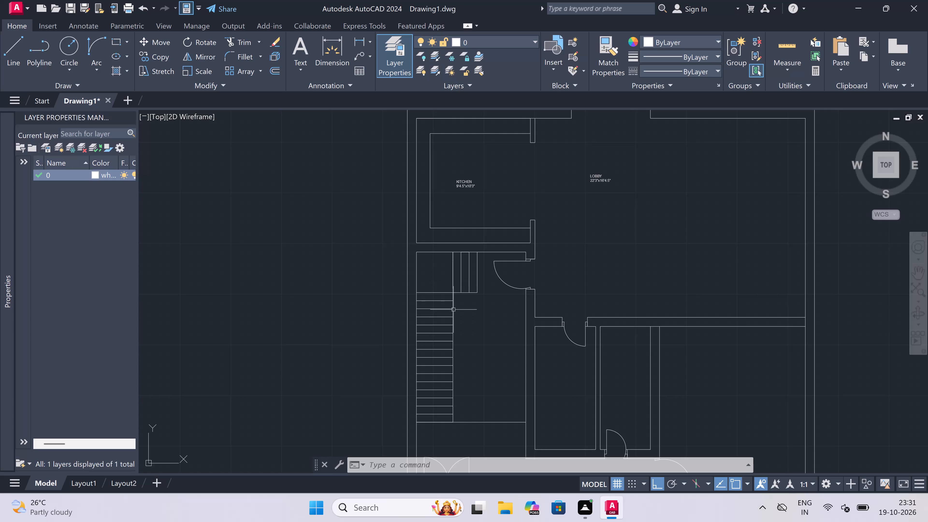
Draw a line 3' along the staircase's base line from the stair room's right wall, continuing vertically upward to outline a second flight.
key("l")
key("space")
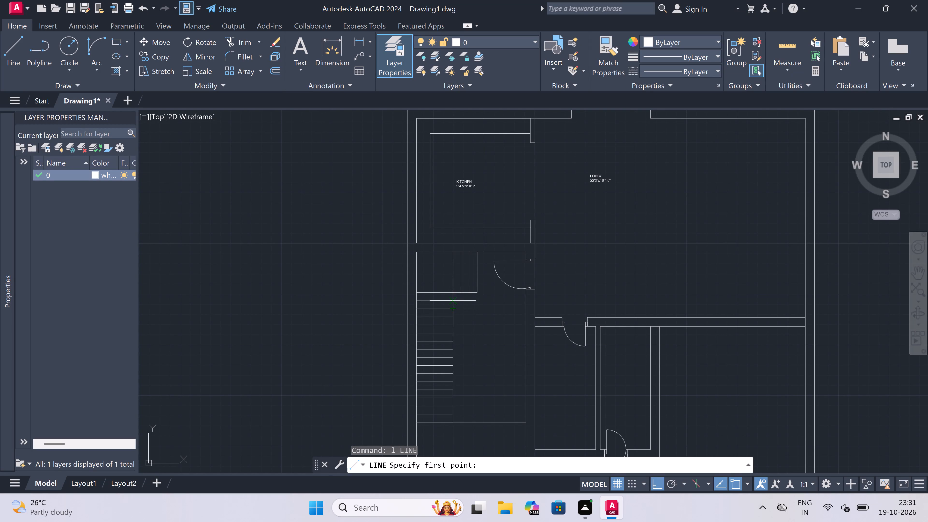
scroll(487, 275, "down", 2)
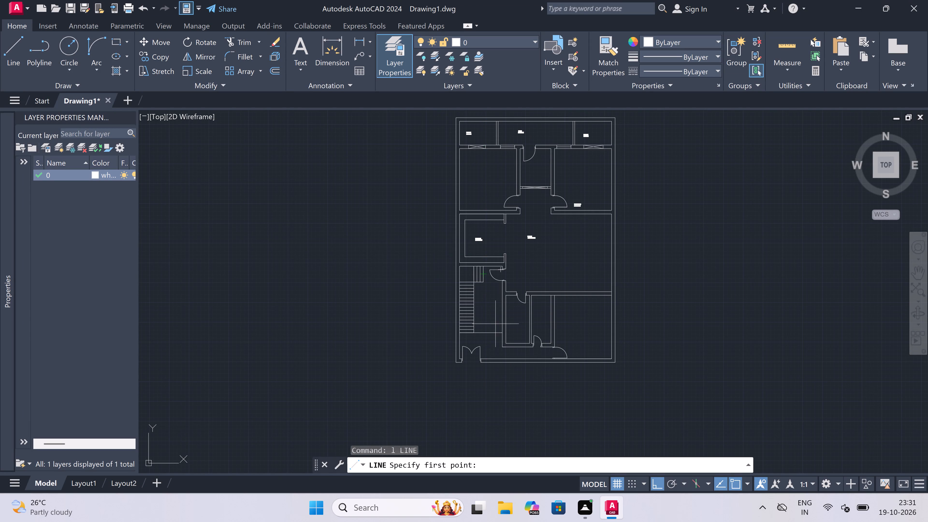
scroll(493, 321, "up", 3)
scroll(486, 346, "up", 3)
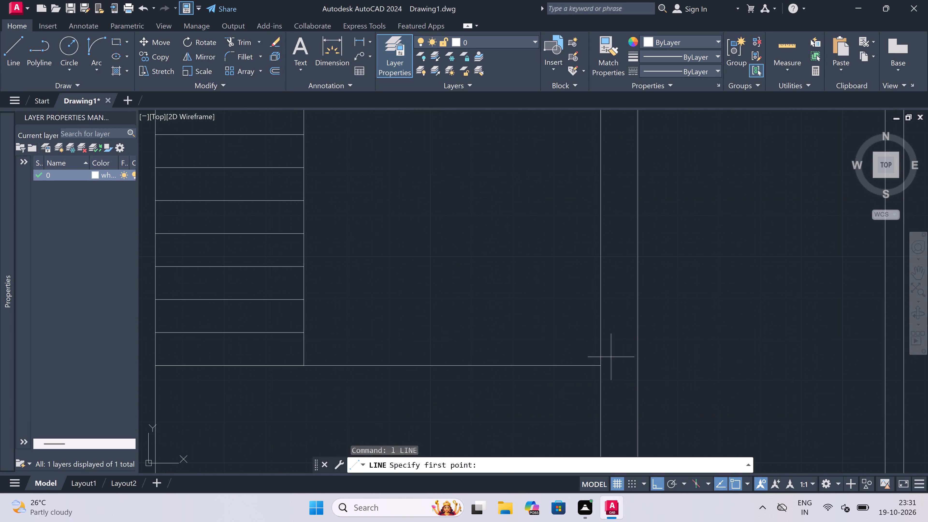
double_click(598, 367)
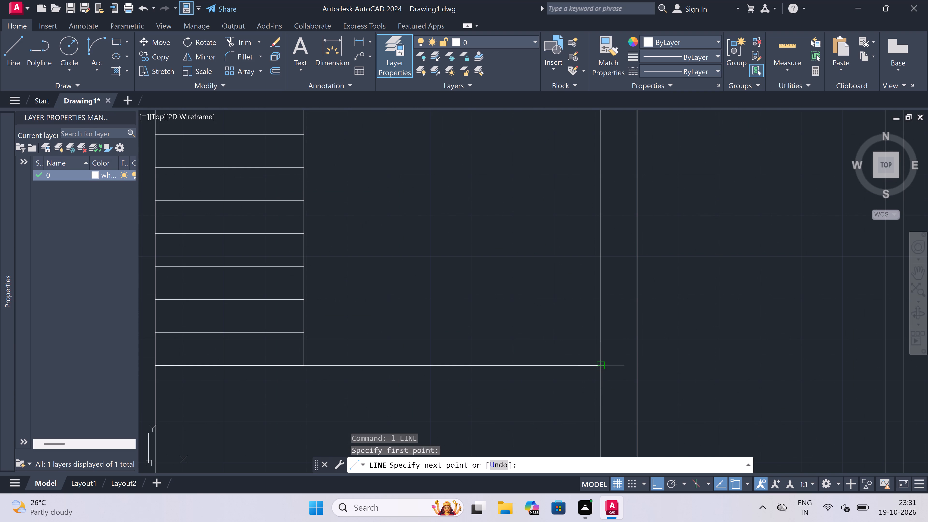
key("3")
key("apostrophe")
key("space")
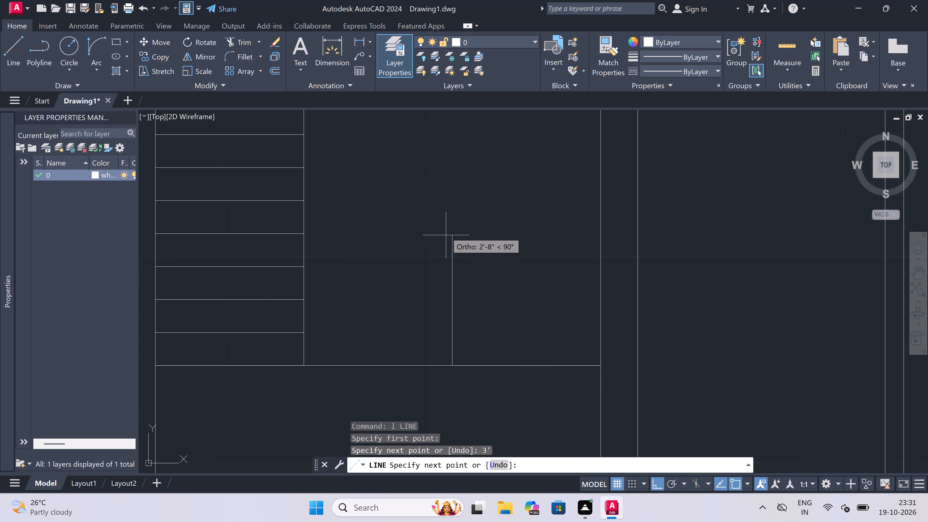
scroll(450, 213, "down", 4)
scroll(451, 200, "up", 3)
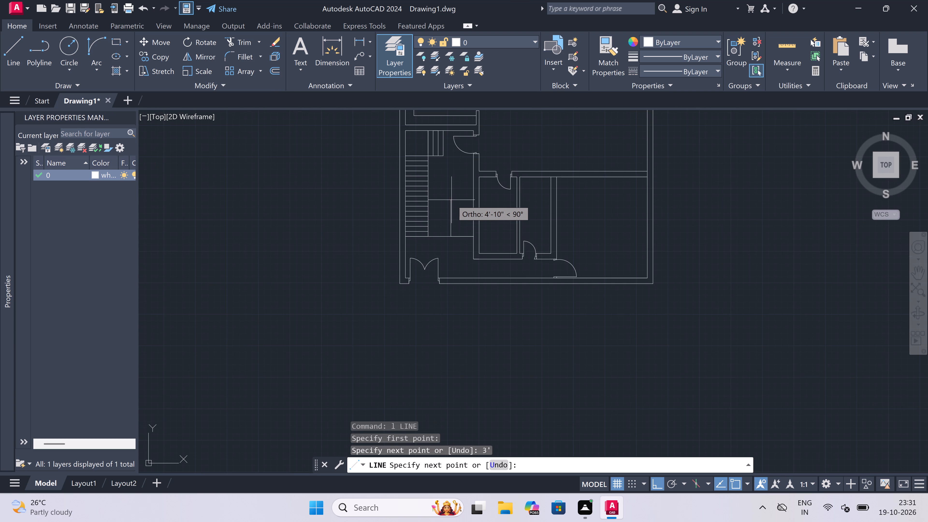
left_click(445, 222)
key("Escape")
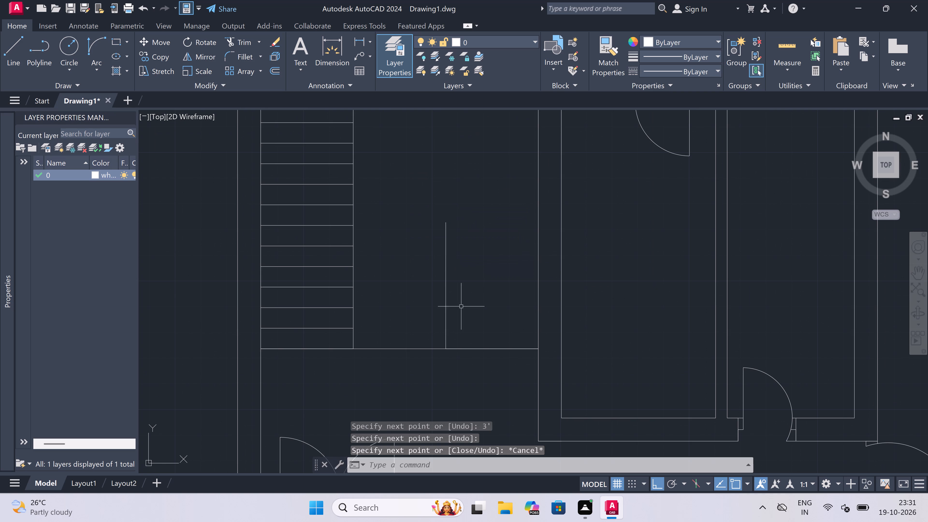
Offset the 3' base line upward seven times at 8" spacing to form the second flight's treads.
scroll(463, 310, "up", 2)
scroll(460, 307, "down", 1)
key("o")
key("space")
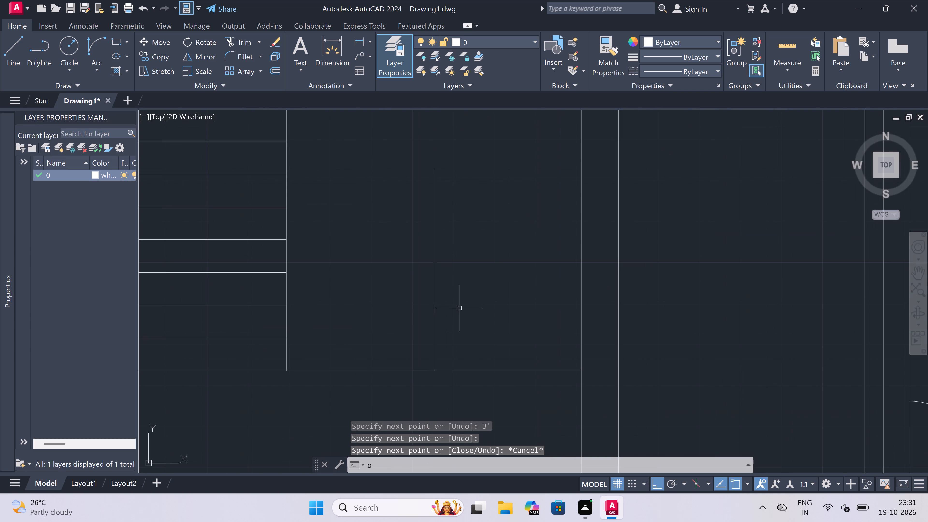
left_click(478, 373)
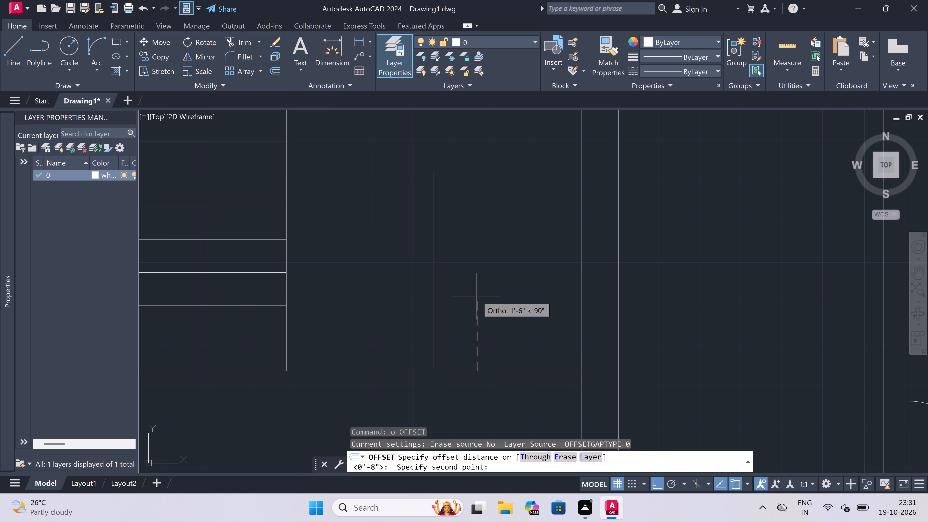
type("8\"")
key("space")
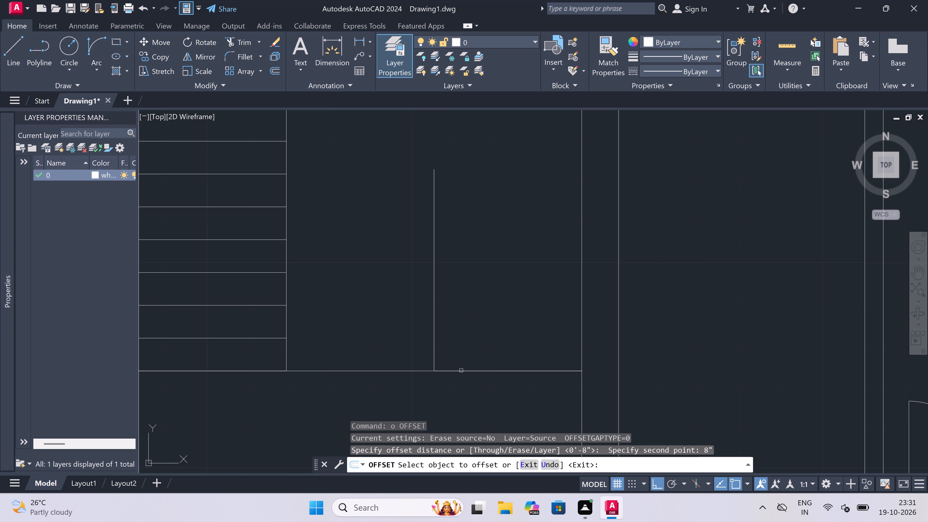
left_click_drag(461, 370, 461, 368)
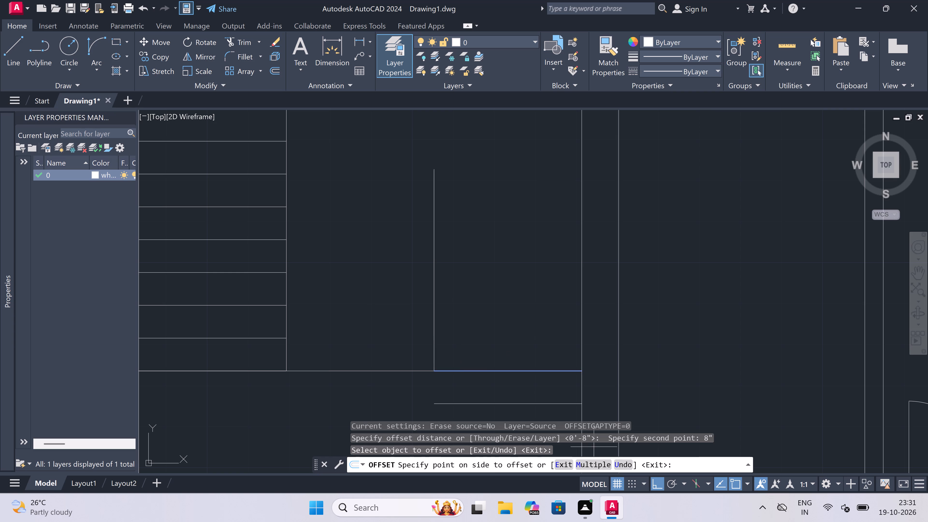
left_click(589, 464)
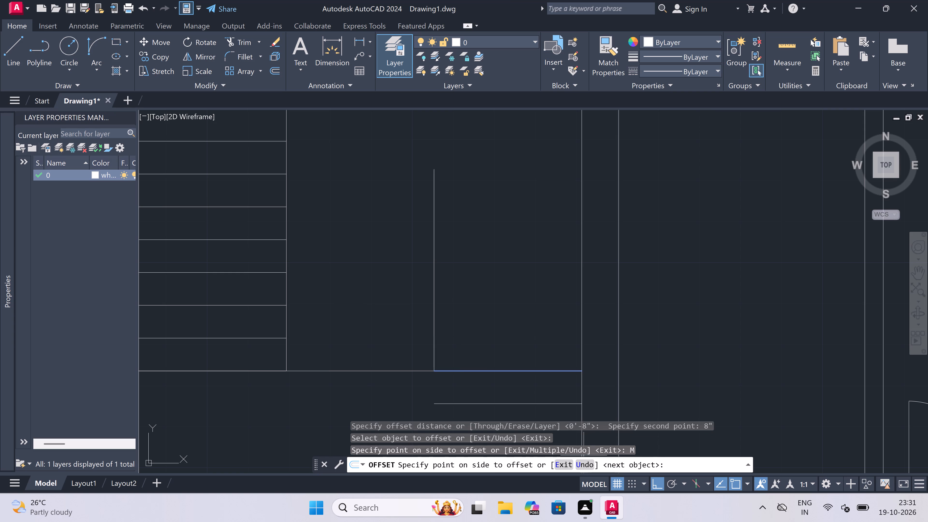
left_click(495, 285)
left_click_drag(495, 277, 494, 273)
left_click(493, 265)
left_click_drag(493, 261, 493, 259)
left_click(493, 258)
left_click_drag(493, 257, 492, 253)
left_click(491, 241)
scroll(491, 249, "down", 3)
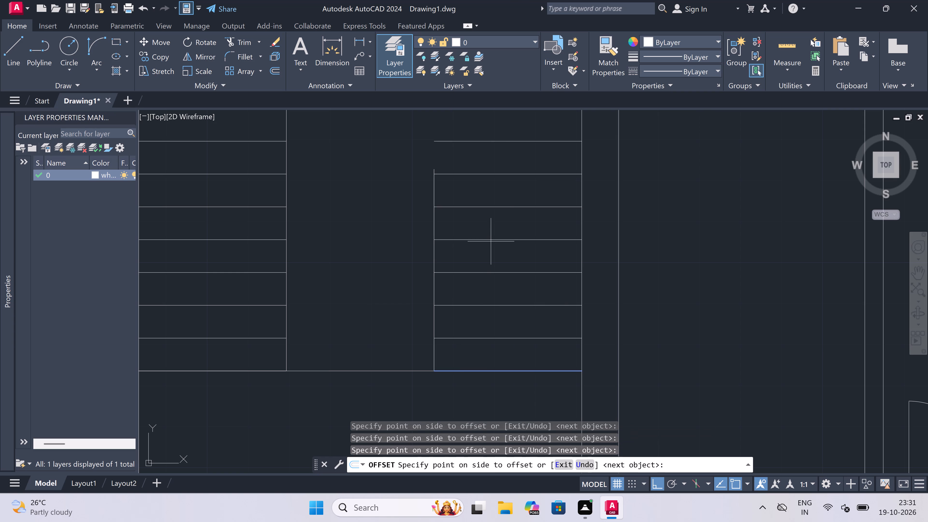
scroll(491, 249, "down", 2)
scroll(492, 212, "up", 3)
key("Escape")
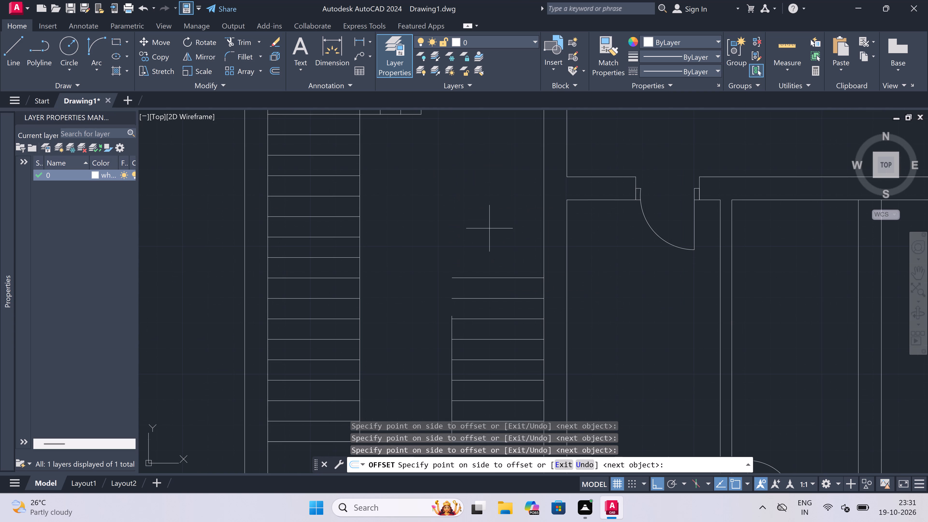
Extend the second flight's vertical side line up to its uppermost tread.
type("ex")
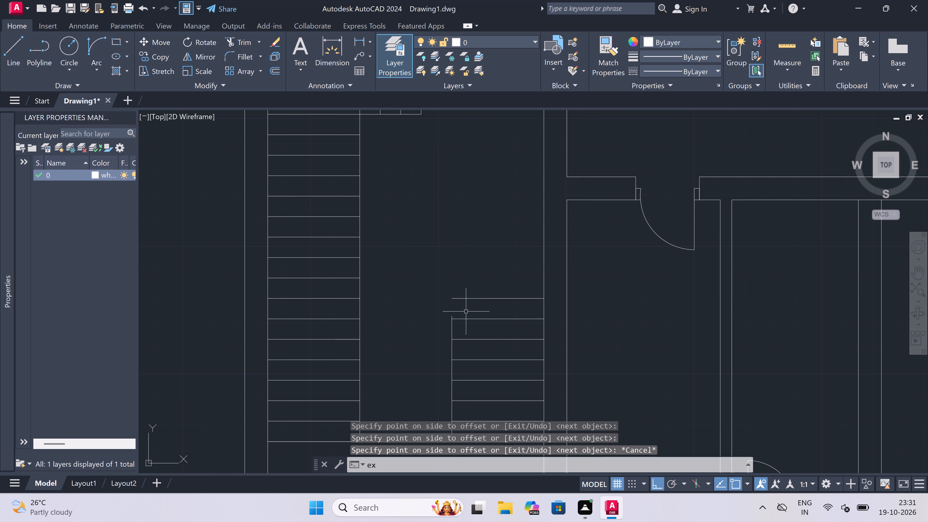
key("space")
left_click(452, 326)
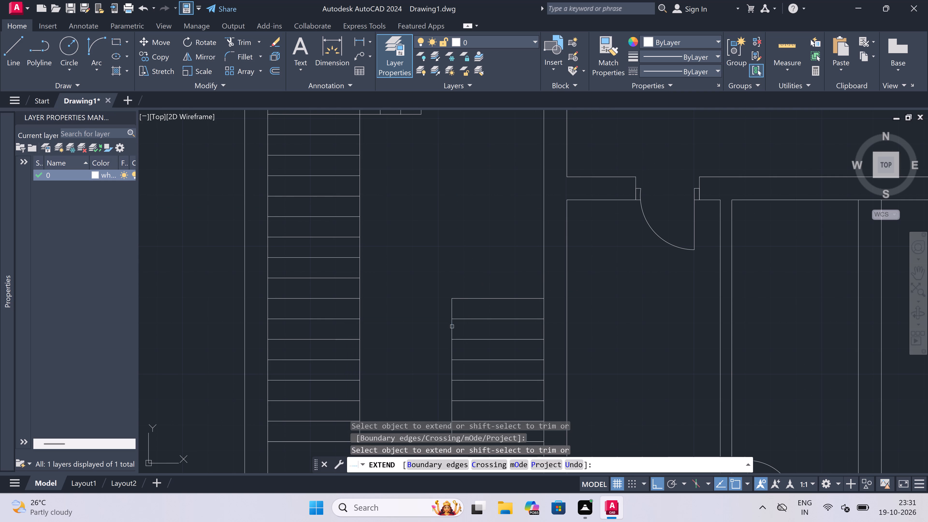
key("Escape")
scroll(452, 279, "down", 3)
scroll(453, 279, "up", 1)
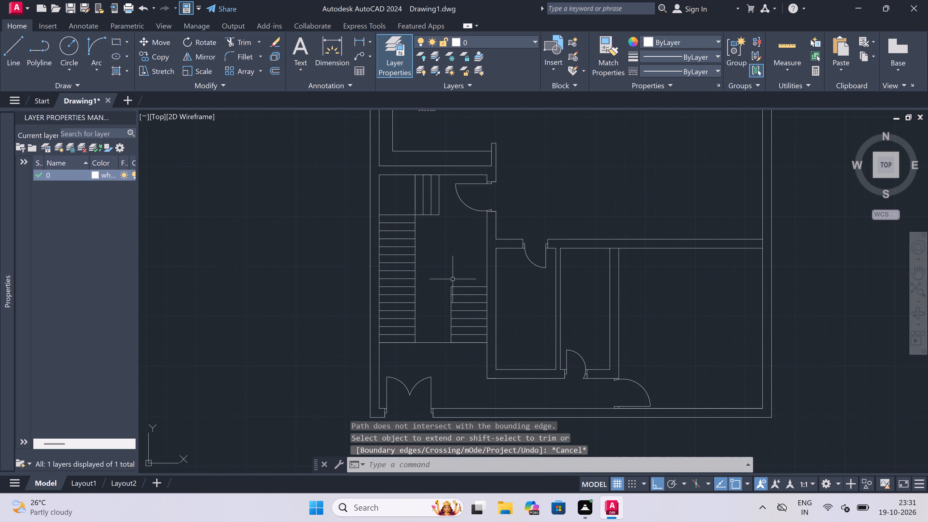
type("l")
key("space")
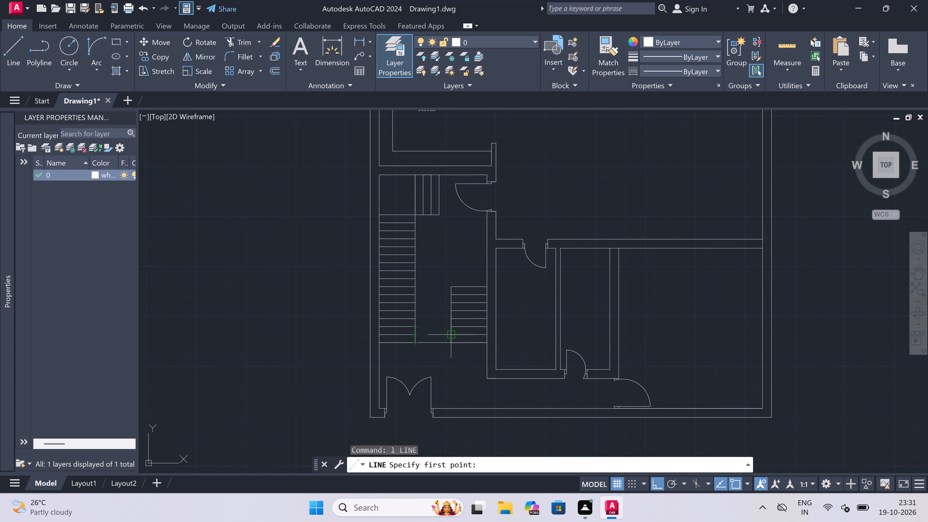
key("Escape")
Add a multiline text label reading TOILET with 7'6"x5'0" below it in the narrow room adjoining the stair room.
scroll(518, 406, "up", 1)
scroll(511, 391, "down", 2)
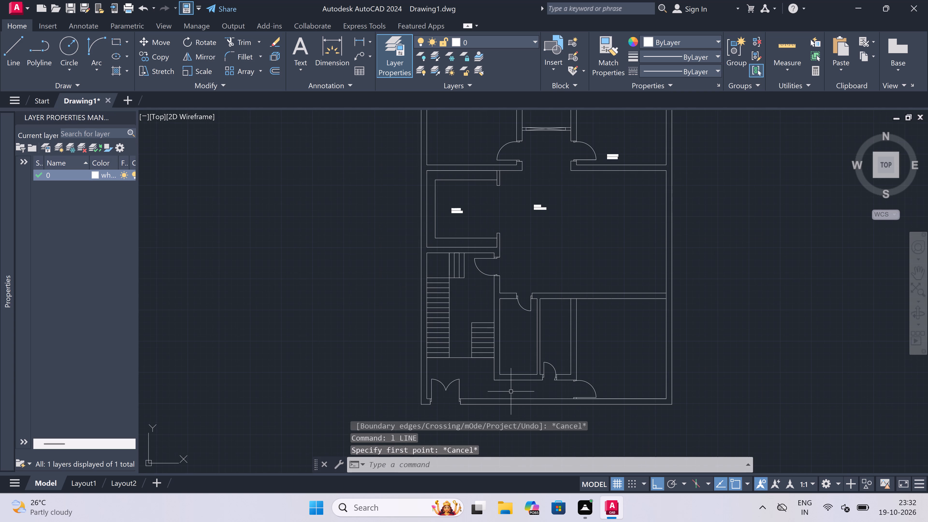
scroll(462, 397, "up", 1)
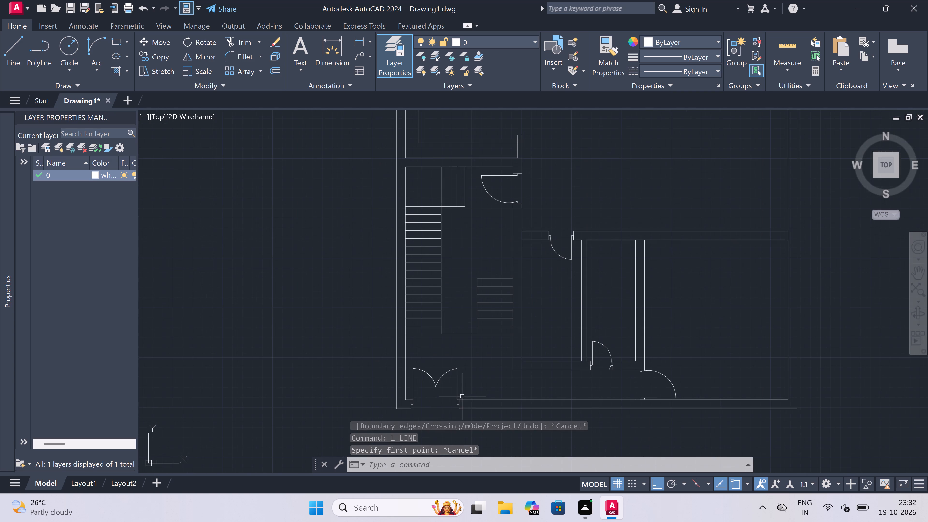
scroll(481, 363, "down", 2)
type("mt")
key("space")
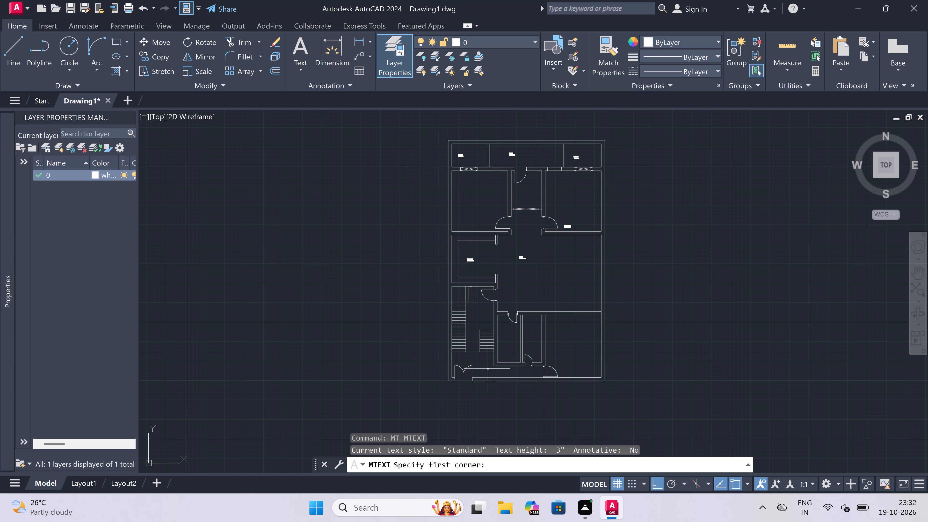
scroll(489, 365, "up", 1)
scroll(507, 326, "up", 2)
left_click(512, 309)
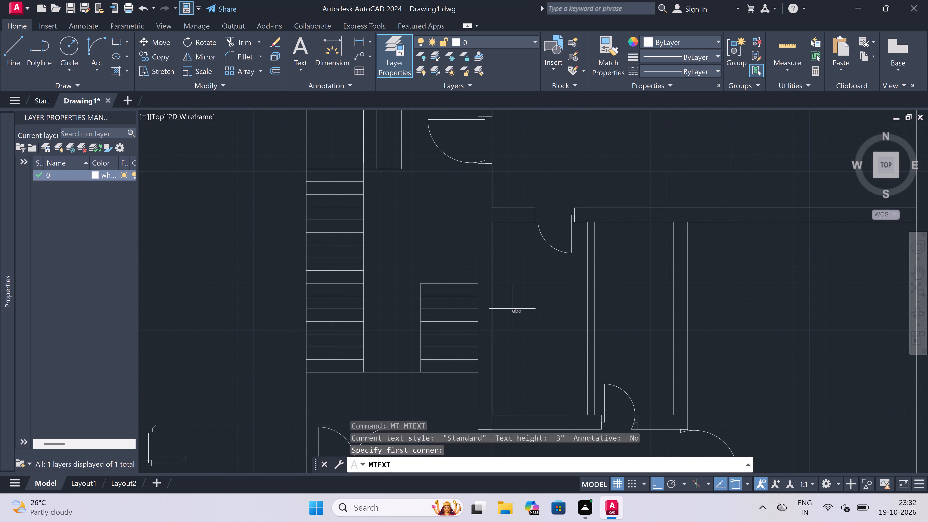
left_click(660, 282)
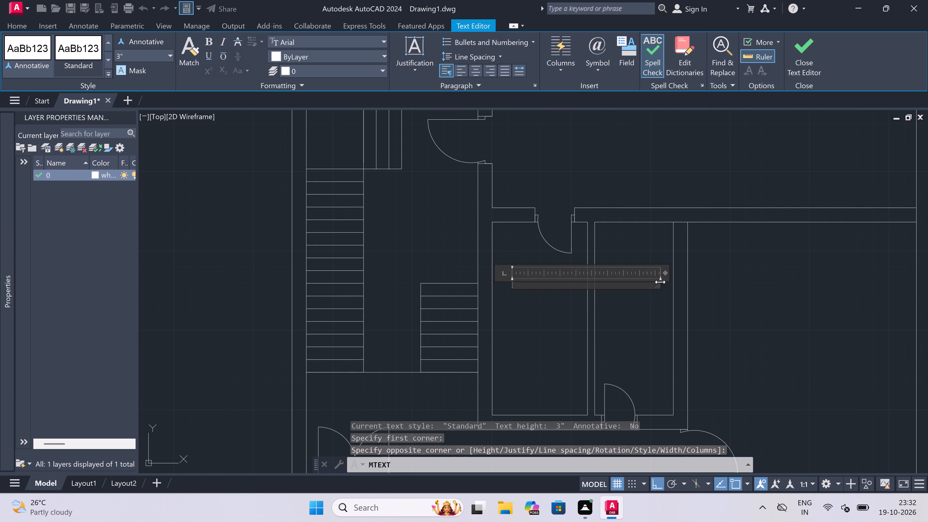
type("TOILET")
key("Return")
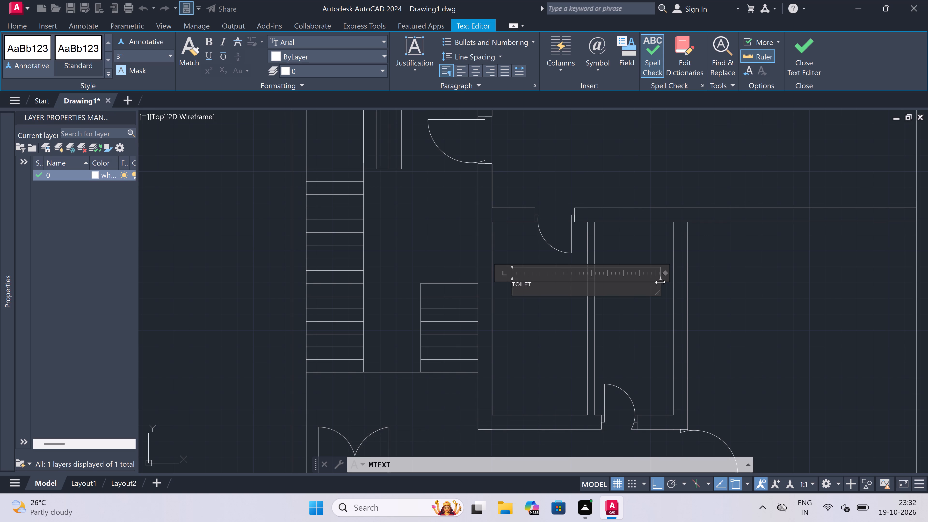
type("7'")
key("shift+quotedbl")
key("BackSpace")
key("6")
key("shift+quotedbl")
key("x")
type("5'0\"")
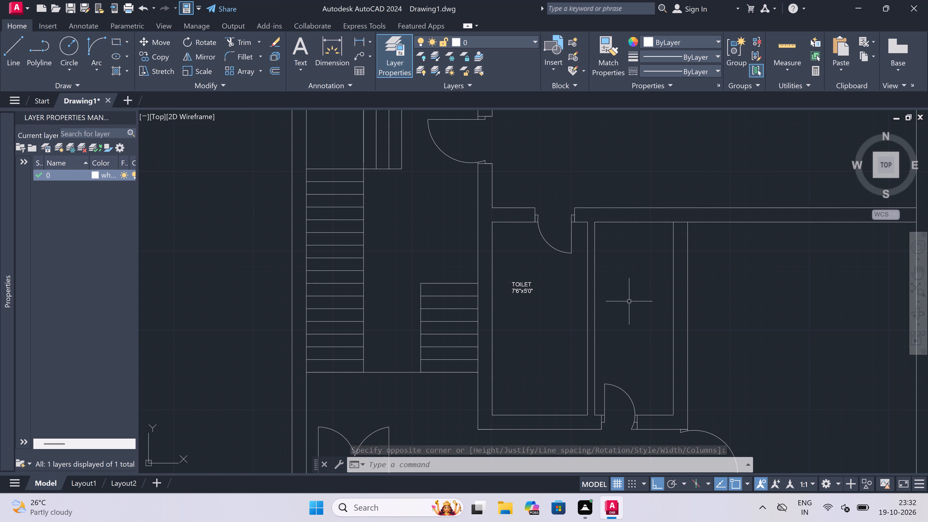
Add a multiline text label reading TOILET with 4'4.5"x5'6" below it in the smaller room beside the first toilet.
key("space")
left_click(607, 274)
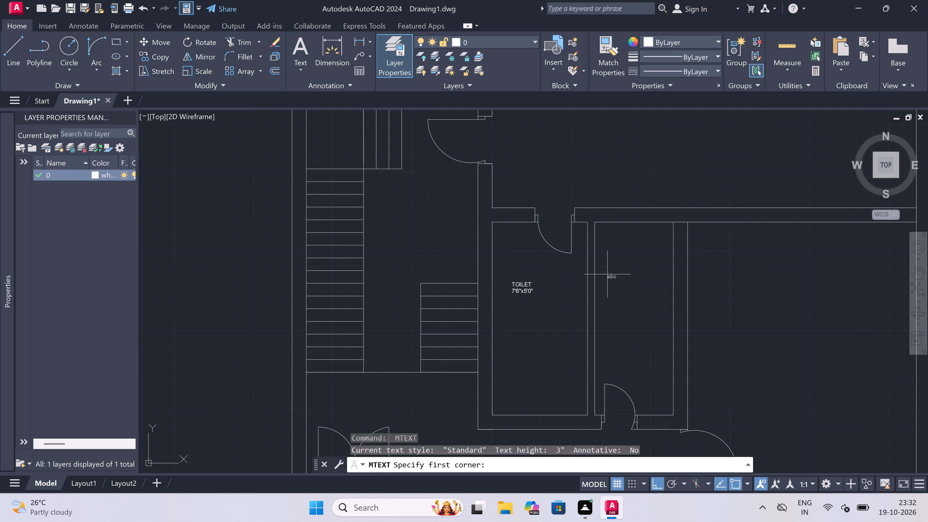
left_click(780, 271)
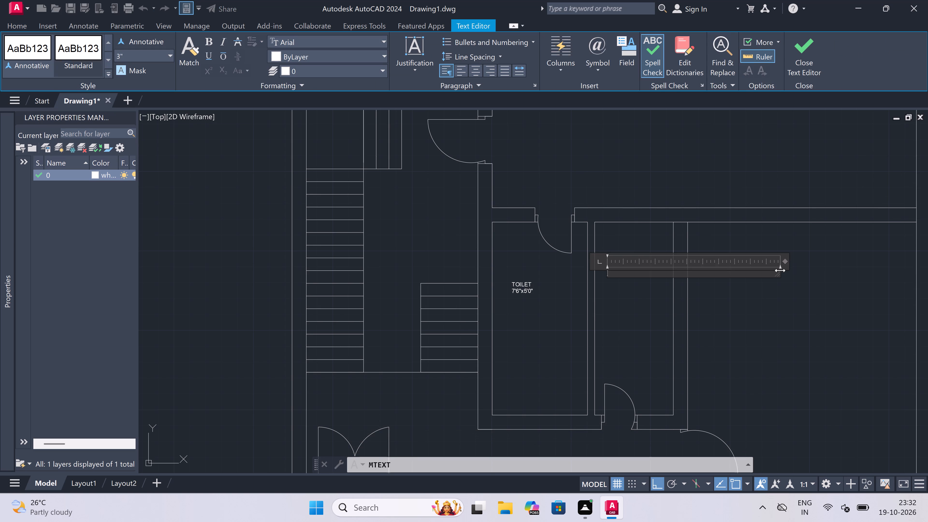
type("toilrt")
key("BackSpace")
key("BackSpace")
key("BackSpace")
key("BackSpace")
key("BackSpace")
key("BackSpace")
key("BackSpace")
key("BackSpace")
type("TOILEY")
key("BackSpace")
key("t")
key("Return")
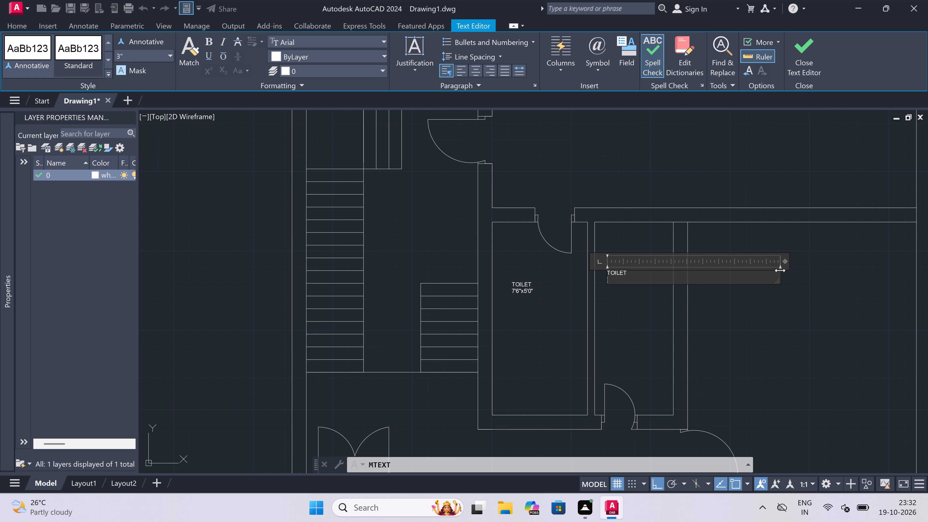
type("4'4.5")
key("shift+quotedbl")
key("x")
type("5'6")
key("shift+quotedbl")
left_click(611, 309)
Move the 4'4.5"x5'6" TOILET label straight down towards the middle of its room.
left_click(613, 279)
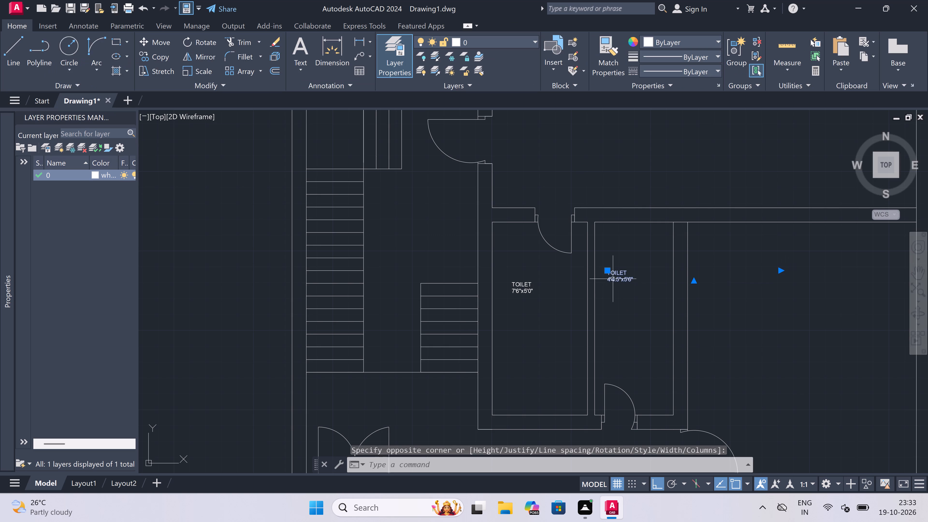
left_click(608, 270)
left_click(609, 315)
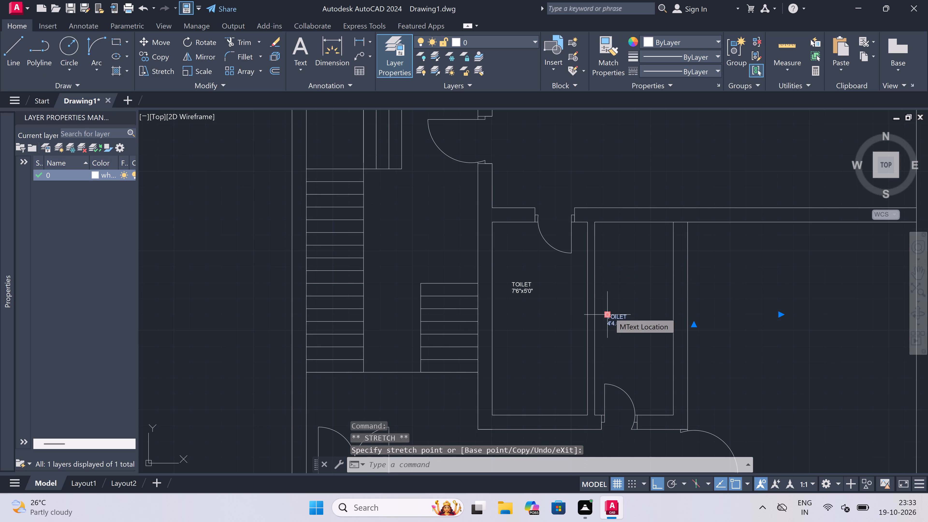
key("Escape")
Draw lines extending the smaller toilet's left wall up to the outer wall line, then across the room above its label.
type("l")
key("space")
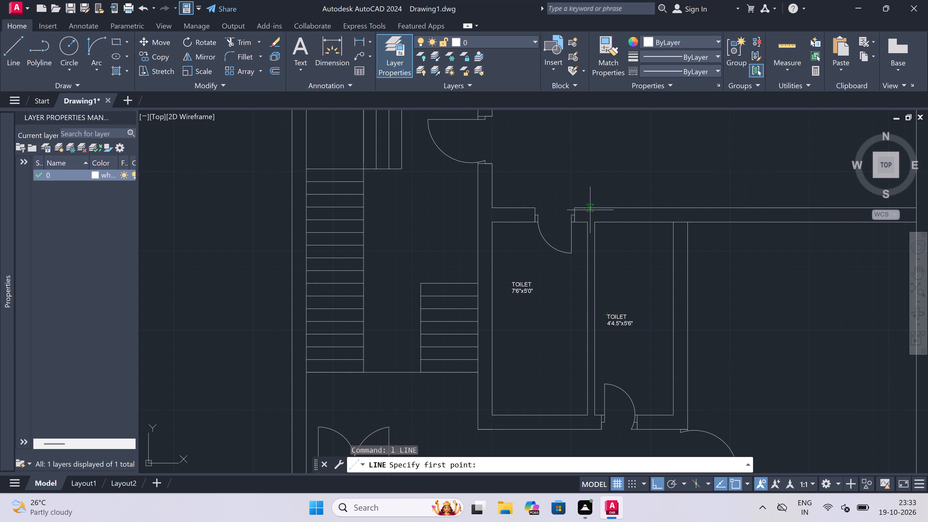
left_click(595, 223)
left_click_drag(594, 206, 594, 215)
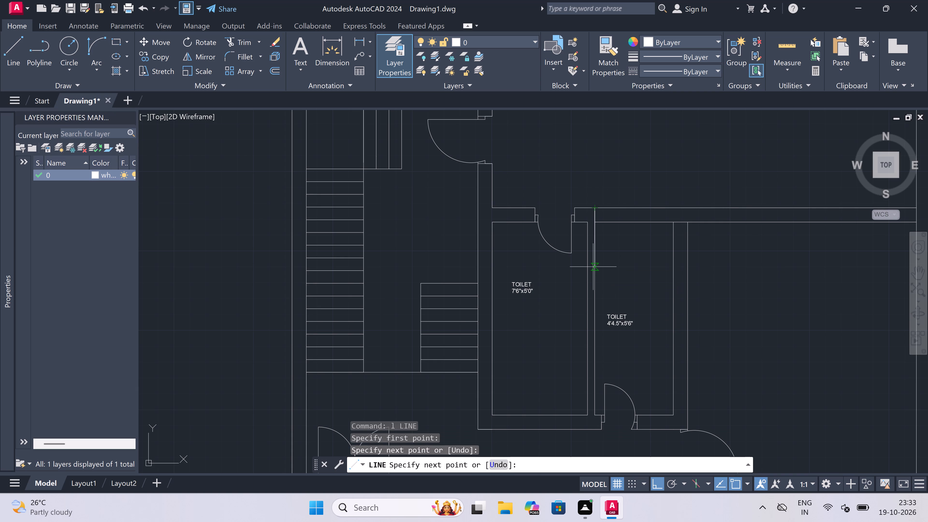
left_click_drag(593, 267, 608, 261)
left_click(672, 265)
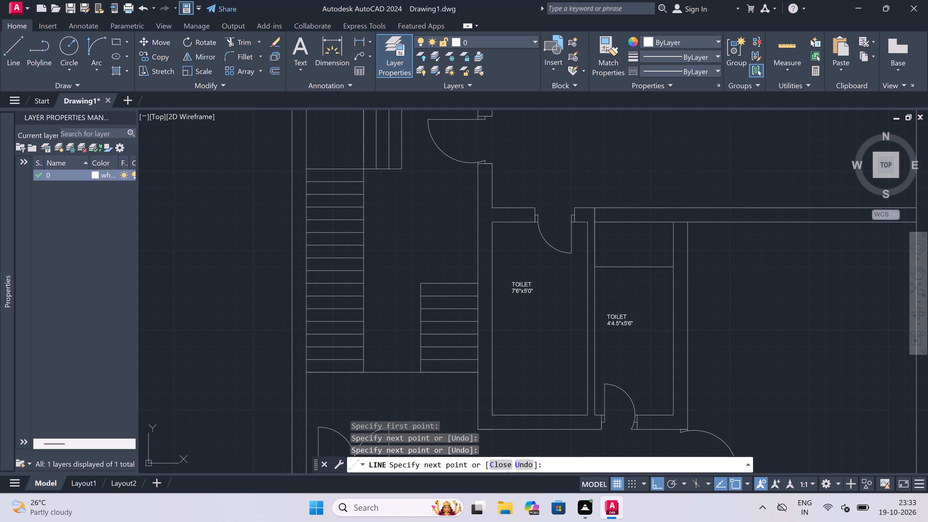
key("Escape")
Extend both lines of the smaller toilet's right wall up to the outer line of the horizontal wall.
type("ex")
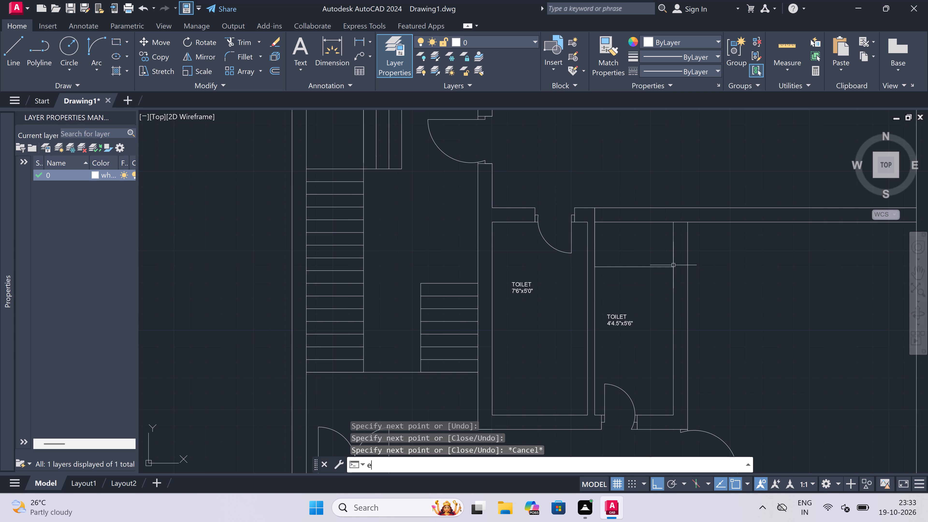
key("space")
left_click(665, 251)
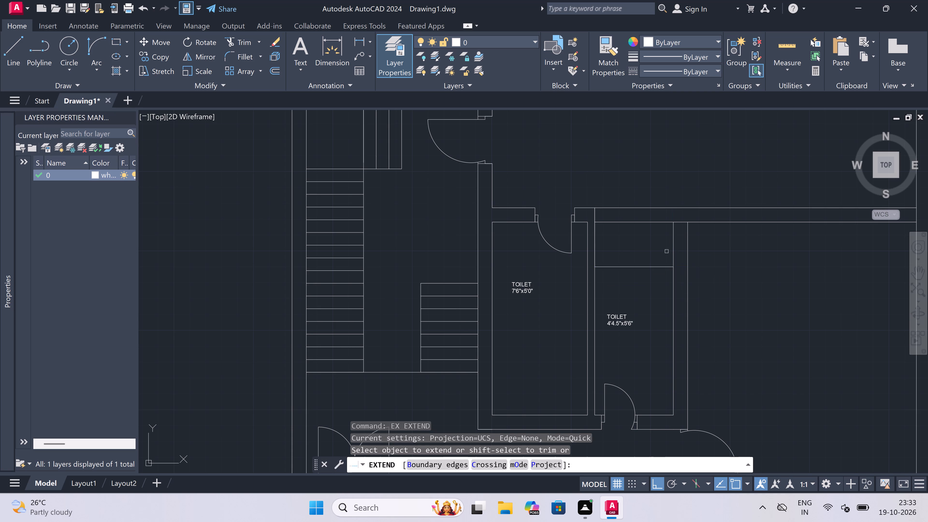
left_click(702, 242)
key("Escape")
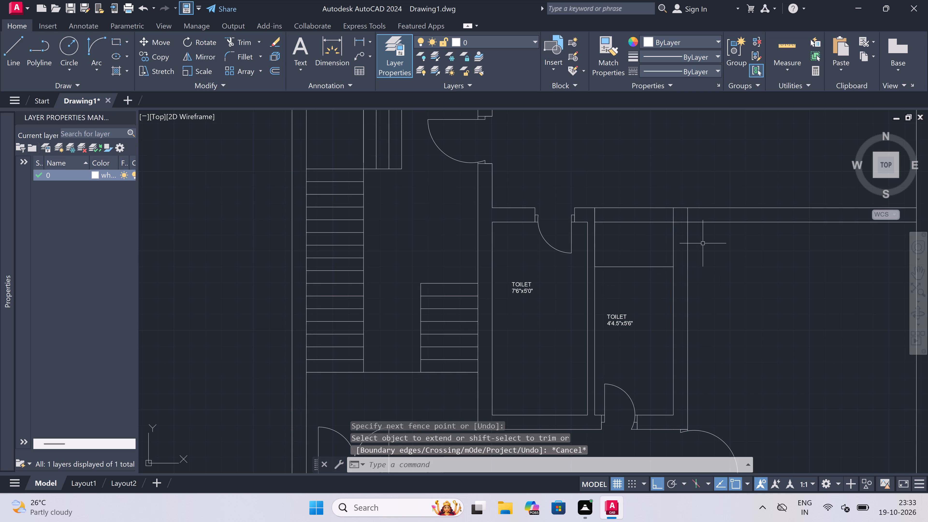
Draw a line 9" up from the cross line's right end and across to the left wall to form the cross wall.
type("l")
key("space")
scroll(703, 243, "up", 2)
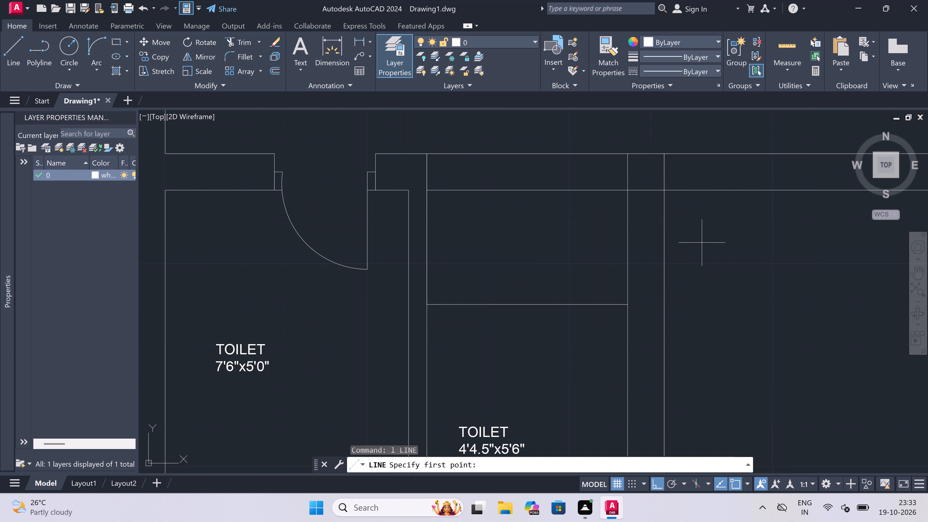
left_click_drag(630, 303, 630, 300)
type("9\"")
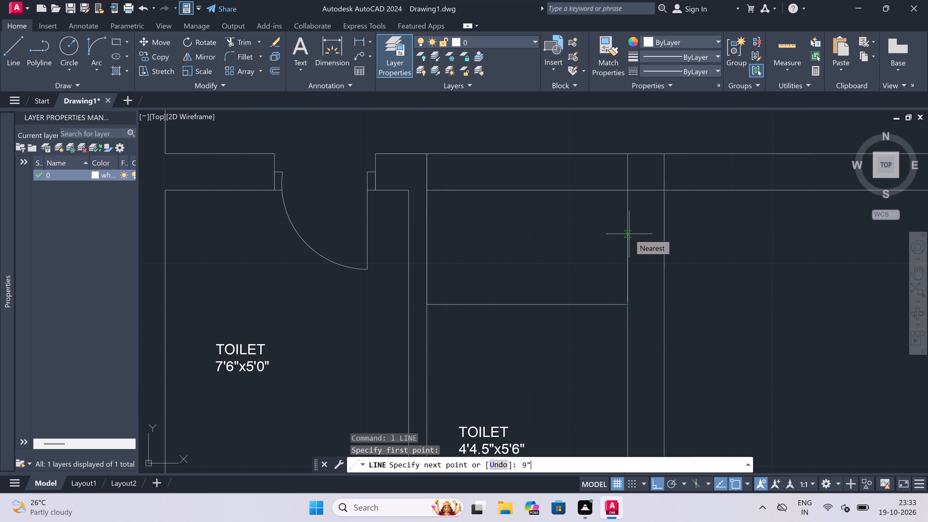
key("space")
left_click(433, 269)
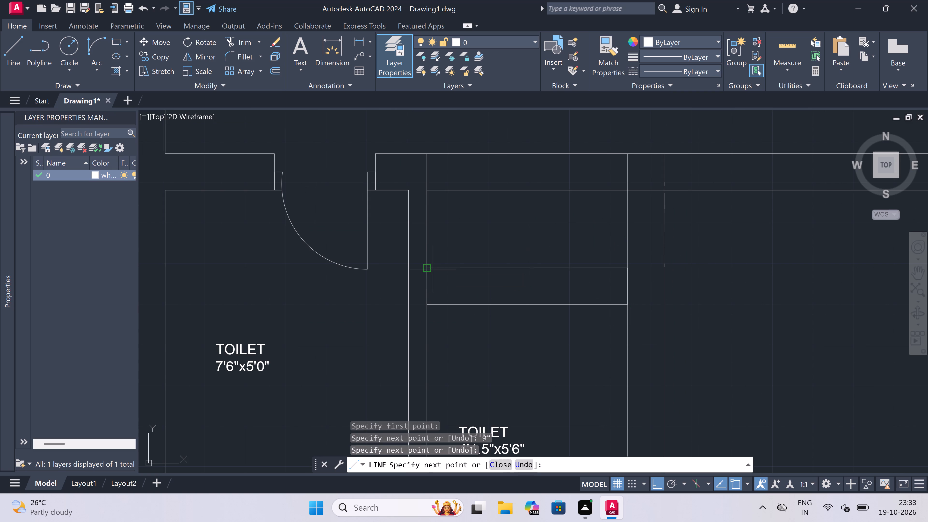
key("Escape")
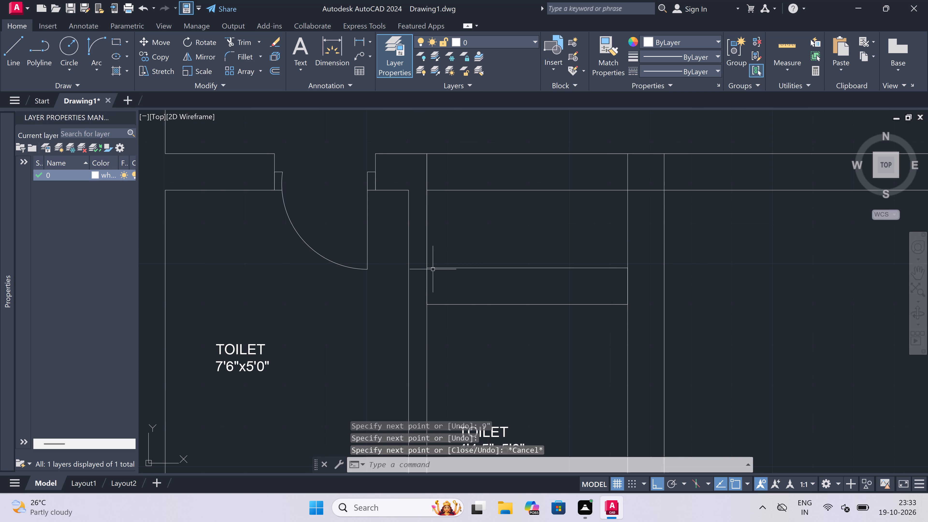
Trim away both horizontal wall lines between the smaller toilet's side walls, above the new cross wall.
type("tr")
key("space")
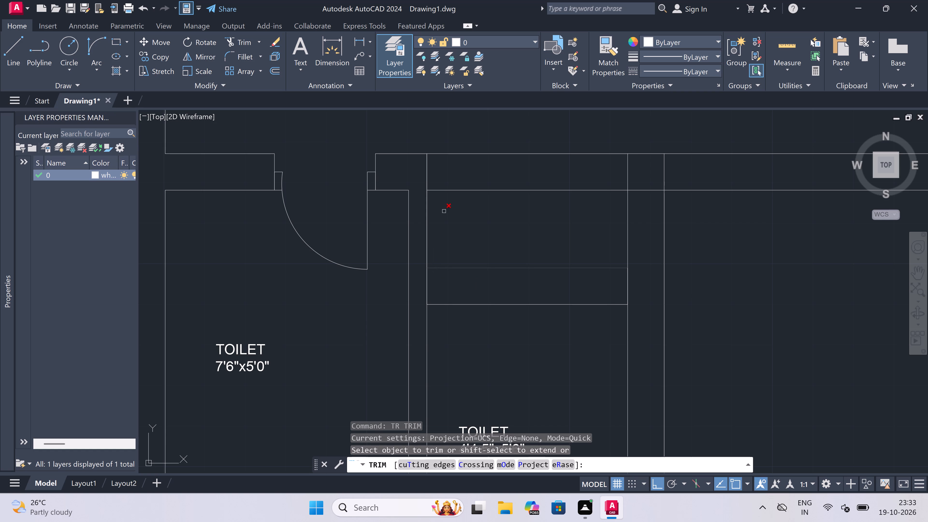
left_click(456, 182)
left_click(477, 139)
left_click_drag(476, 141, 475, 148)
left_click_drag(463, 232, 466, 230)
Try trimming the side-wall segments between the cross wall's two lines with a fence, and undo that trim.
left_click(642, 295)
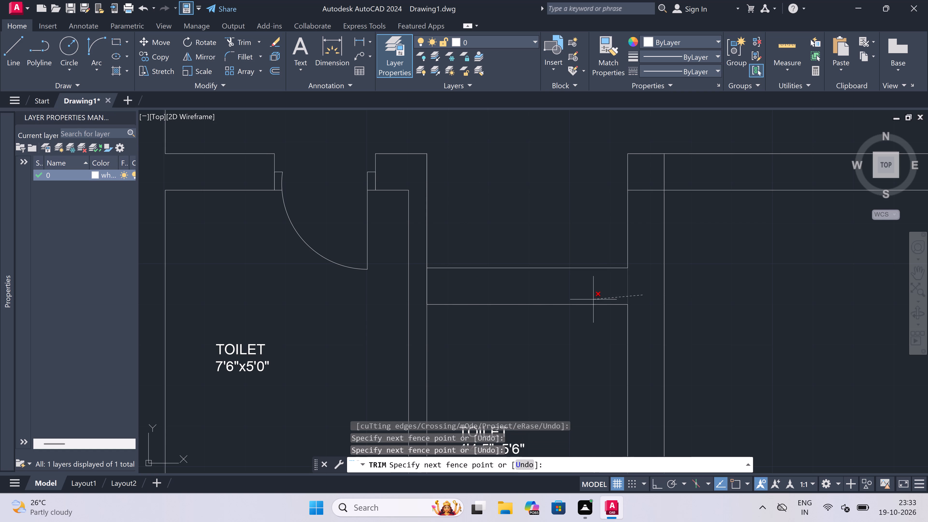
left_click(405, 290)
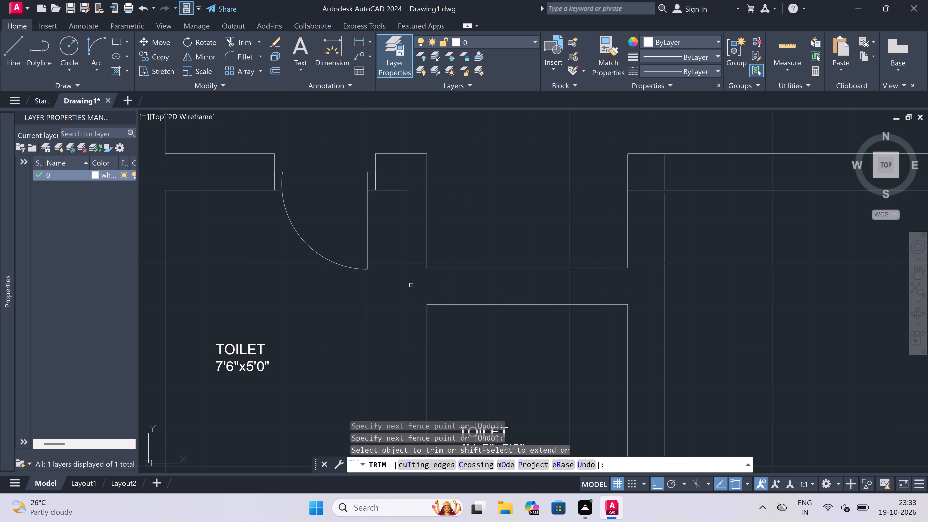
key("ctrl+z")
Trim the side-wall segments between the cross wall's two lines and the overlapping lines at the upper-right wall junction.
left_click(411, 284)
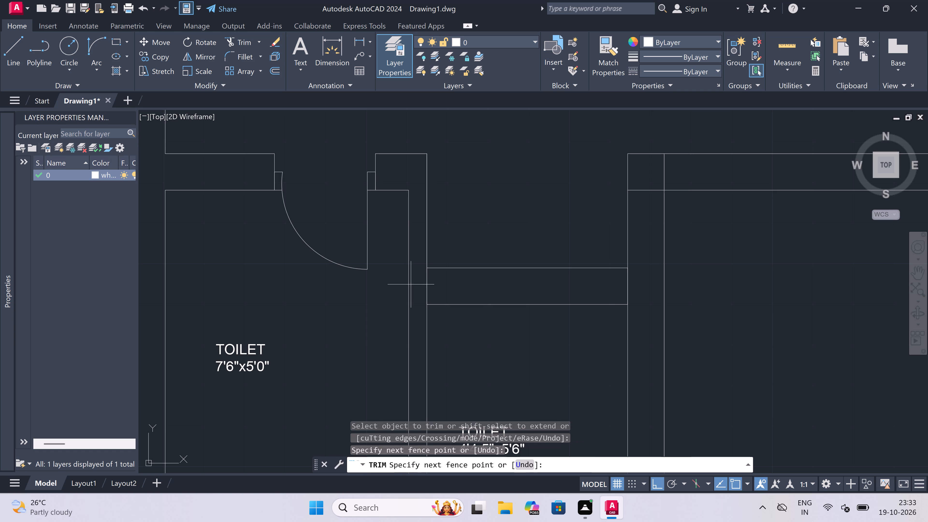
left_click(638, 277)
left_click(634, 239)
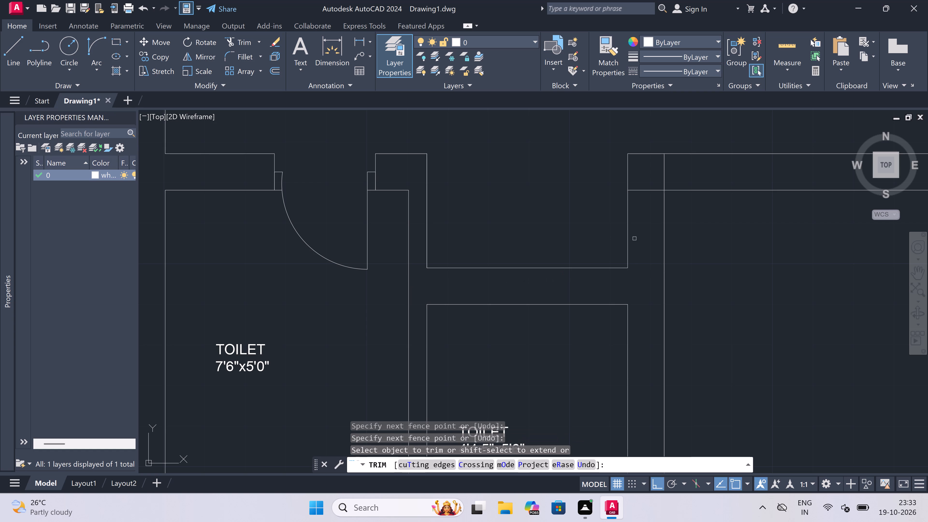
left_click(662, 169)
left_click(663, 169)
key("Escape")
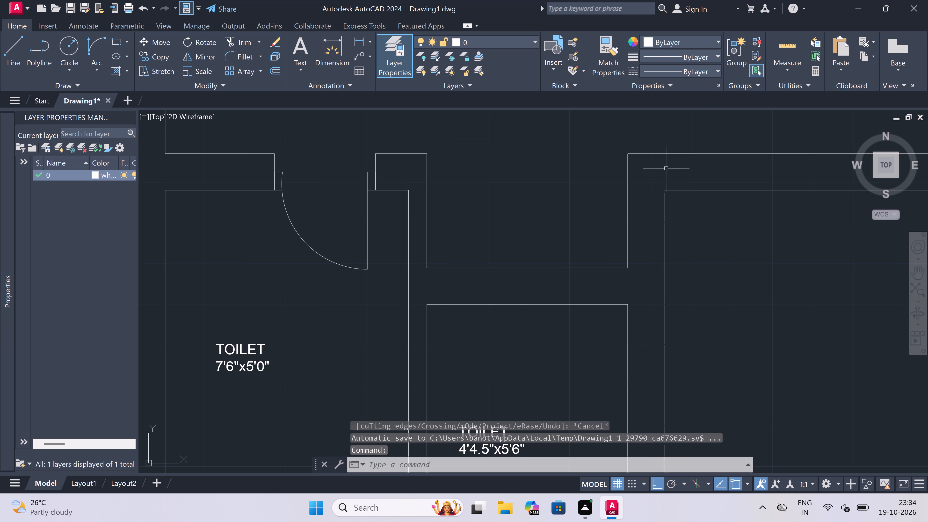
Add a multiline text label reading LIVING ROOM, 12'0"x13'4.5" on two lines inside the room beside the smaller toilet.
scroll(596, 199, "down", 4)
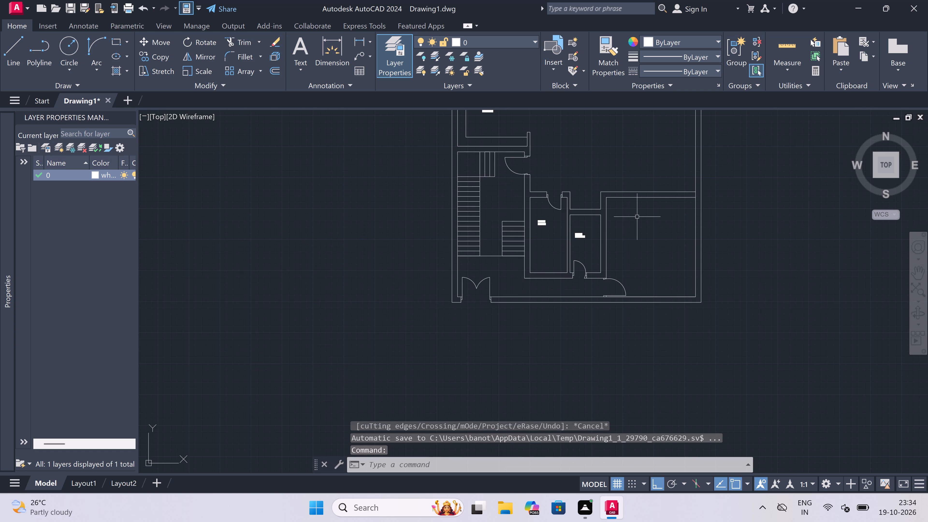
type("mt")
key("space")
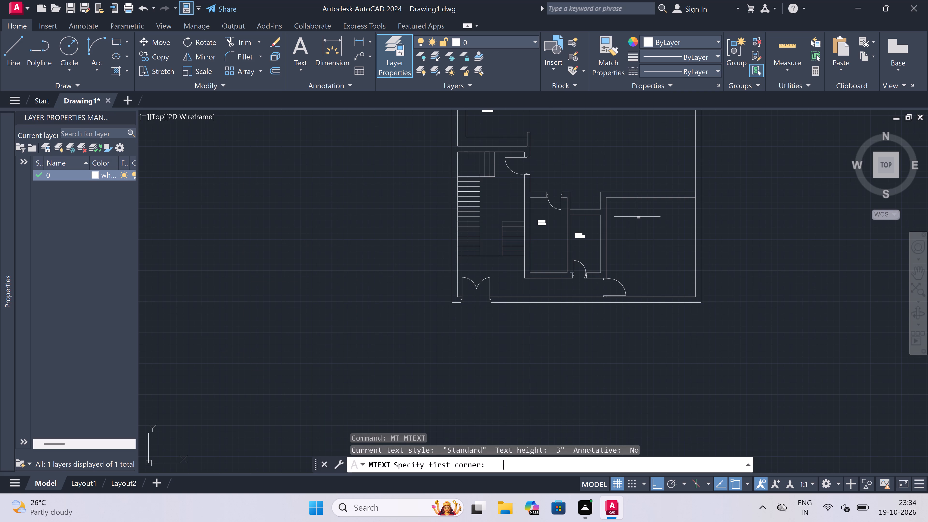
scroll(638, 217, "up", 1)
left_click_drag(621, 218, 653, 218)
left_click(790, 208)
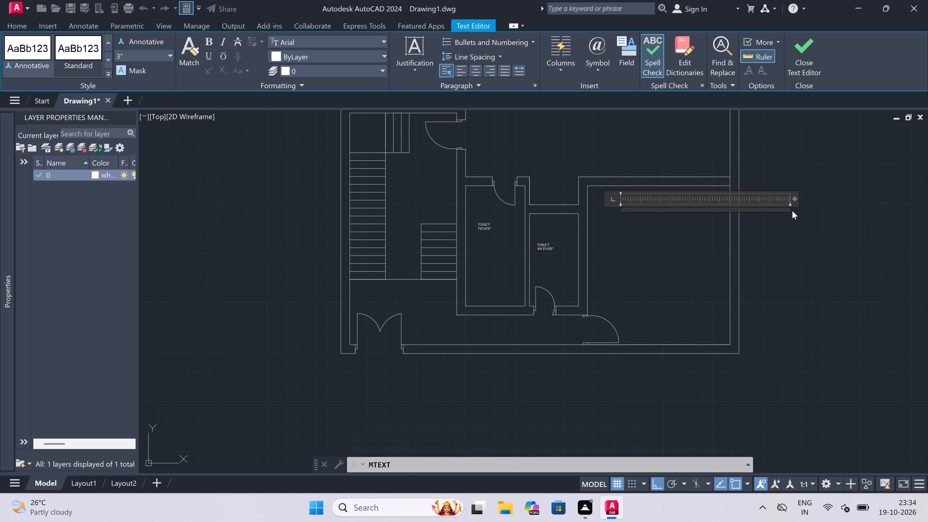
type("living")
key("BackSpace")
key("BackSpace")
key("BackSpace")
key("BackSpace")
key("BackSpace")
key("BackSpace")
key("BackSpace")
key("BackSpace")
scroll(644, 246, "up", 3)
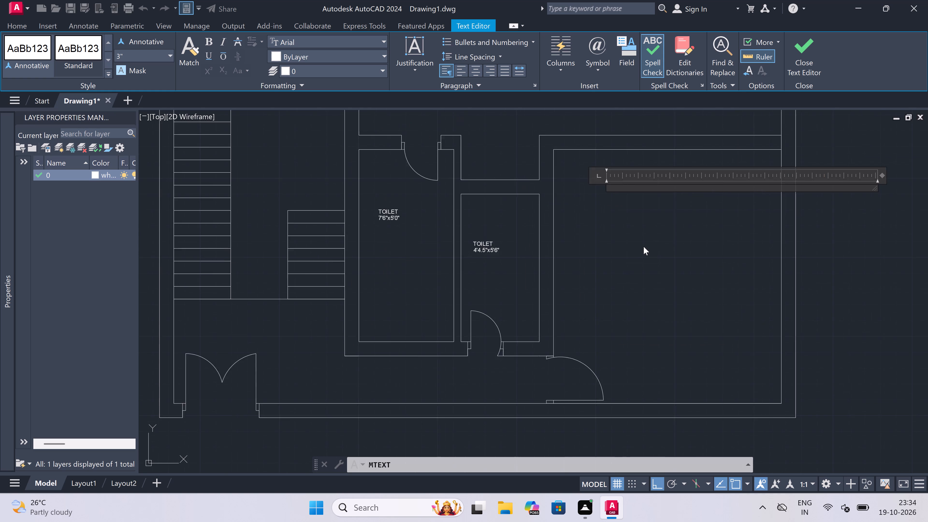
scroll(644, 246, "down", 4)
scroll(643, 218, "up", 4)
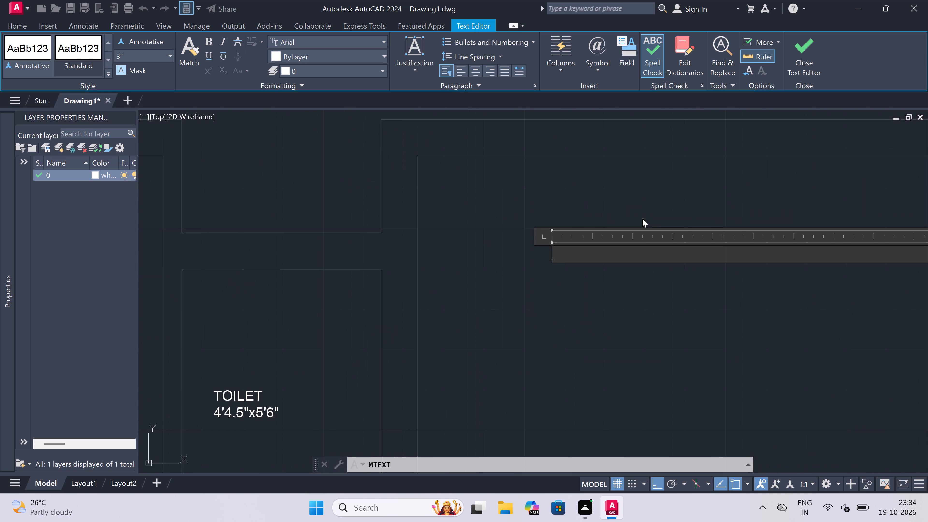
type("LIVING ROOM")
key("Return")
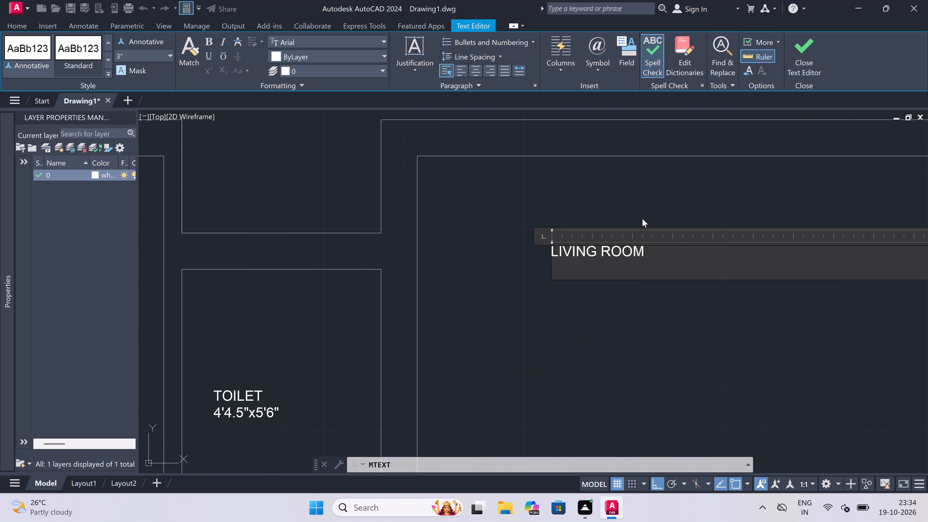
type("12'0")
type("\"x")
type("14")
key("BackSpace")
type("3'")
type("4.5\"")
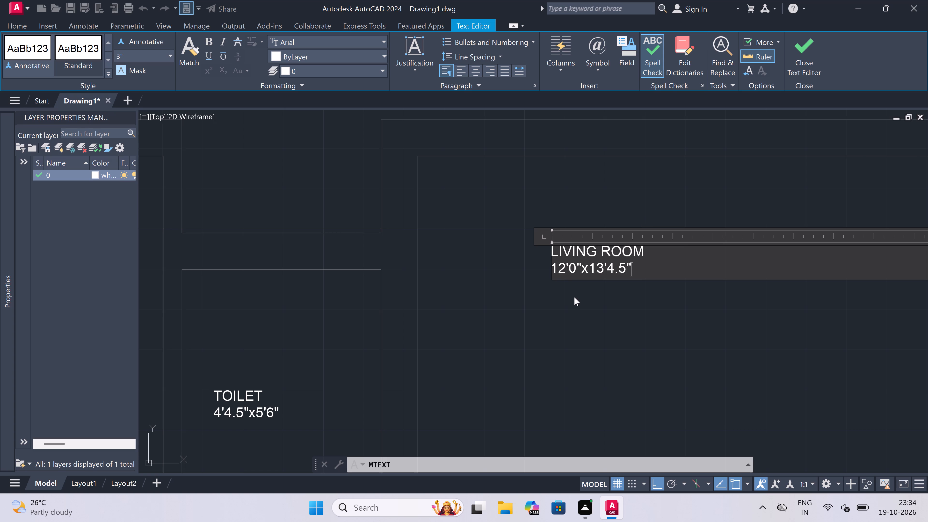
left_click(560, 319)
Draw a short line across the living room's upper wall near its left end to mark one side of an opening.
scroll(557, 306, "down", 5)
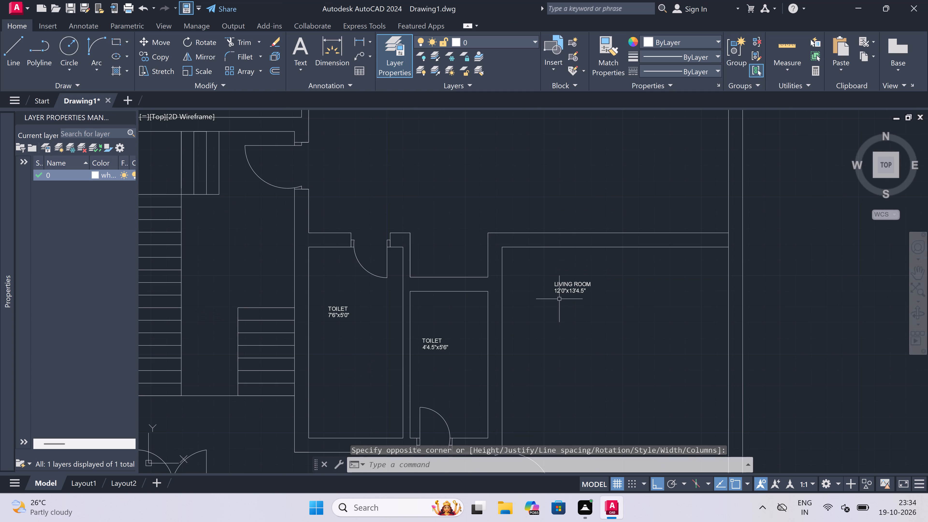
type("l")
key("space")
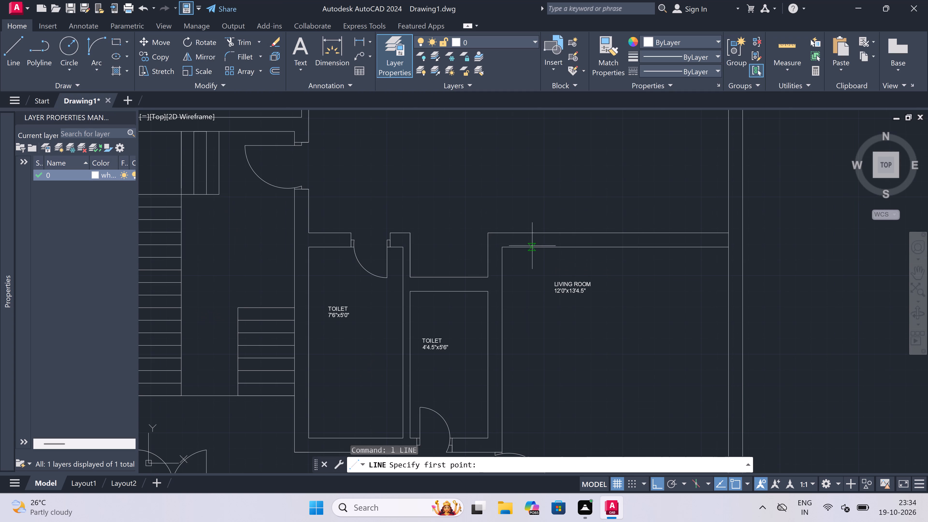
left_click(523, 232)
left_click(522, 246)
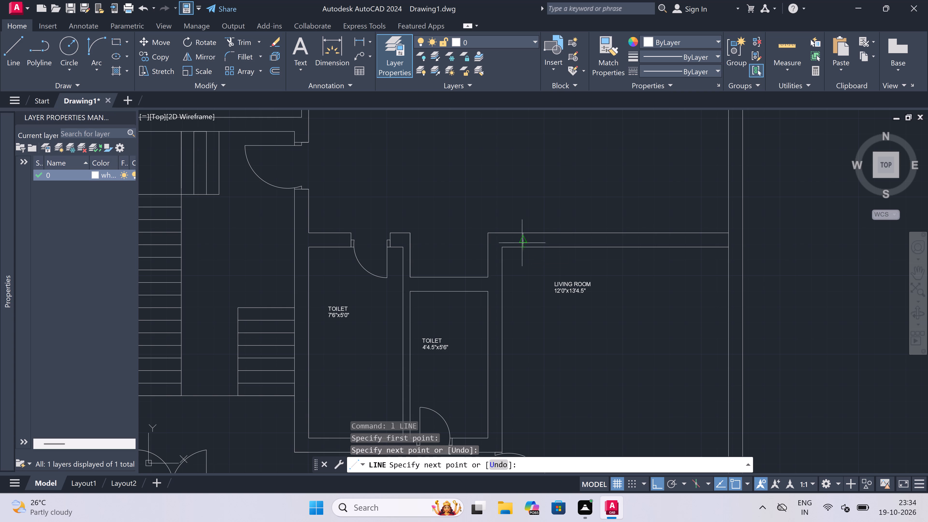
key("Escape")
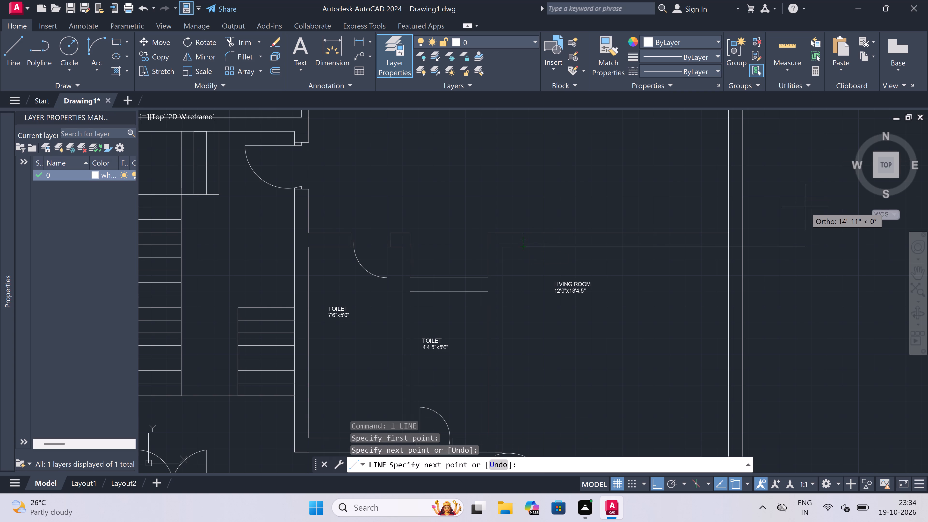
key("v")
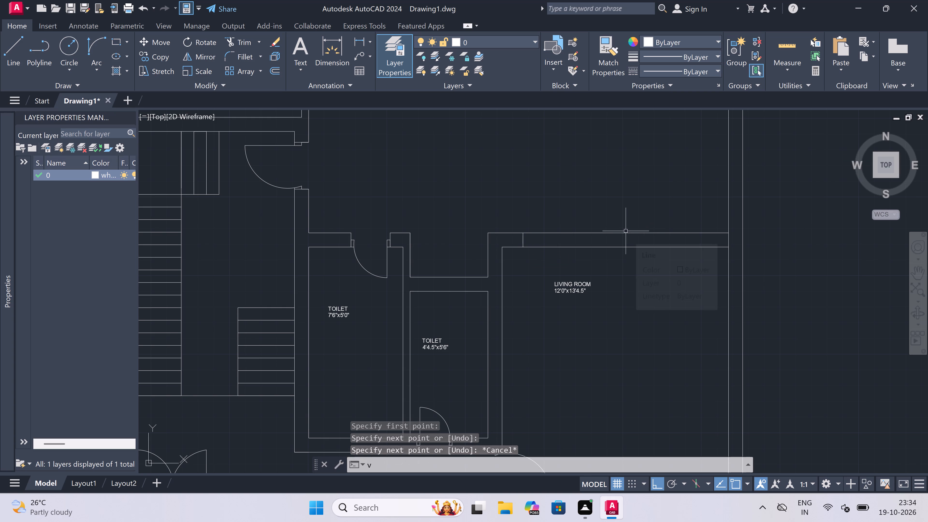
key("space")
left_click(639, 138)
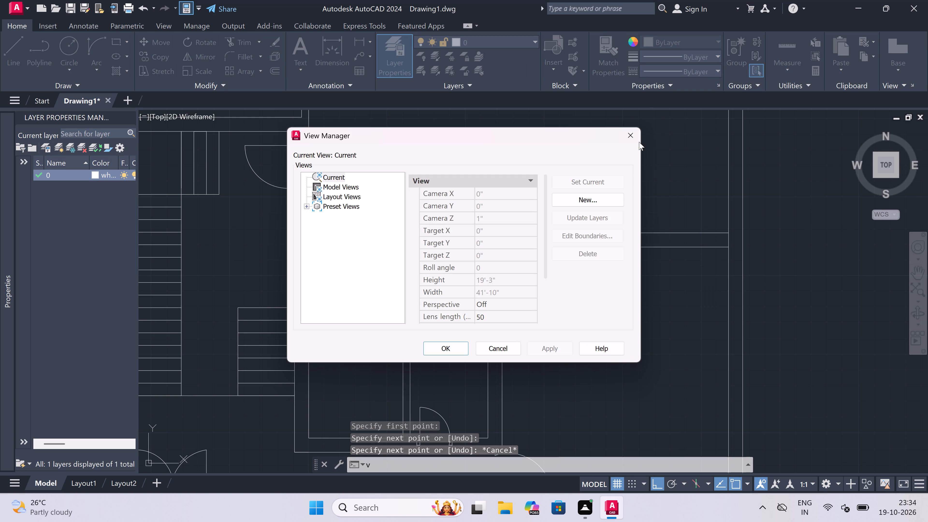
Draw a second short line across the living room's upper wall, near its middle, to mark the opening's other side.
key("l")
key("space")
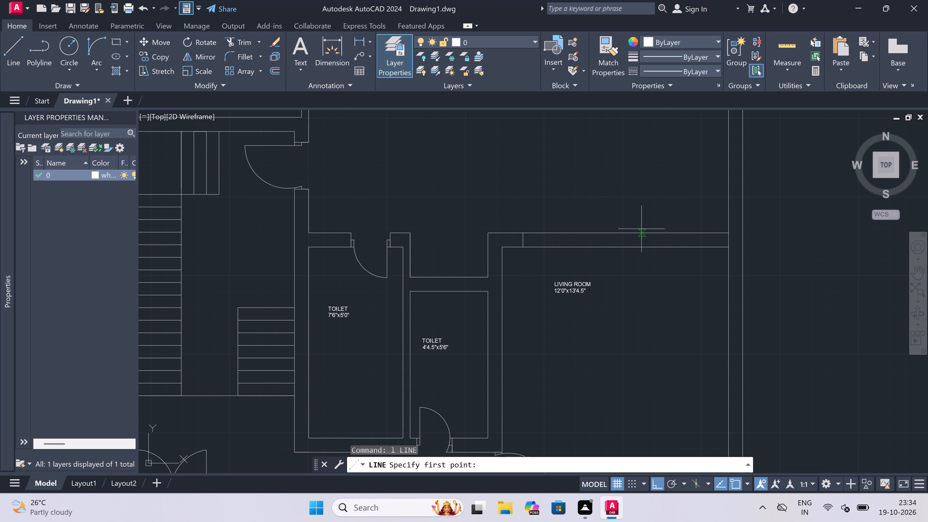
left_click(628, 230)
left_click(624, 247)
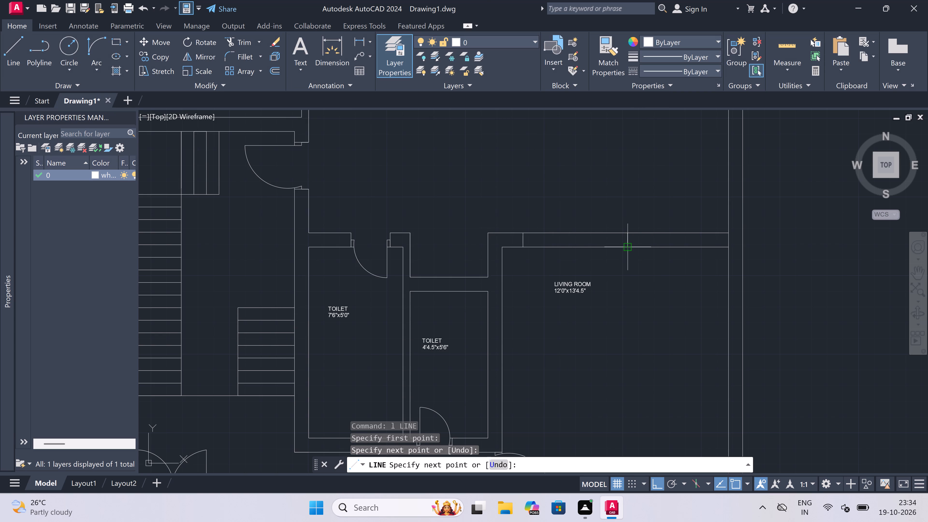
key("Escape")
Trim both wall lines between the two short cross lines to open the living room's upper wall.
key("t")
key("r")
key("space")
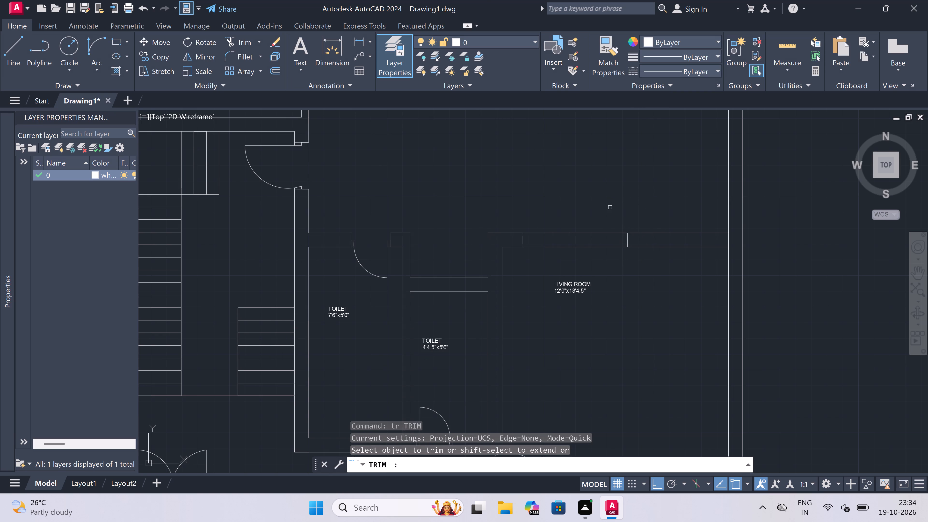
left_click_drag(608, 209, 606, 211)
left_click(572, 248)
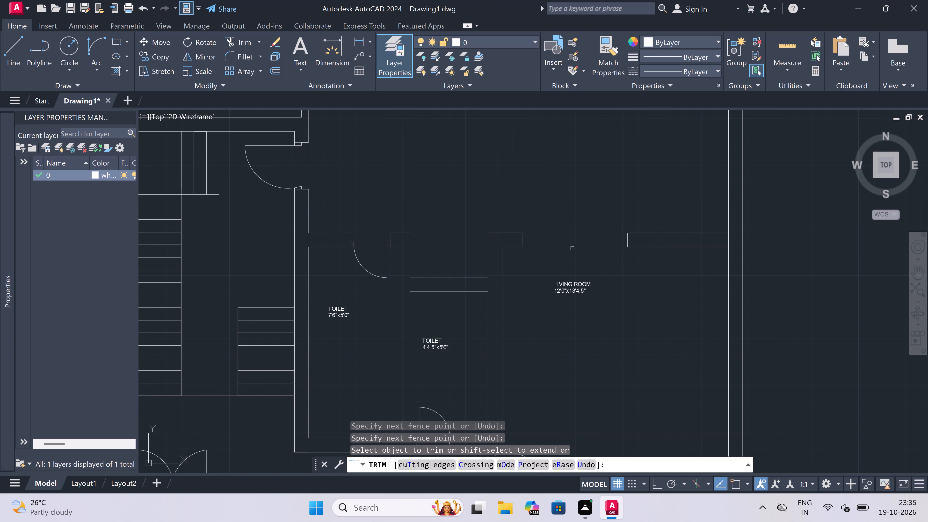
key("Escape")
Add a multiline text label reading WIDE PASSAGE 4' in the corridor below the toilets, beside the double door.
scroll(573, 247, "down", 3)
scroll(575, 258, "up", 1)
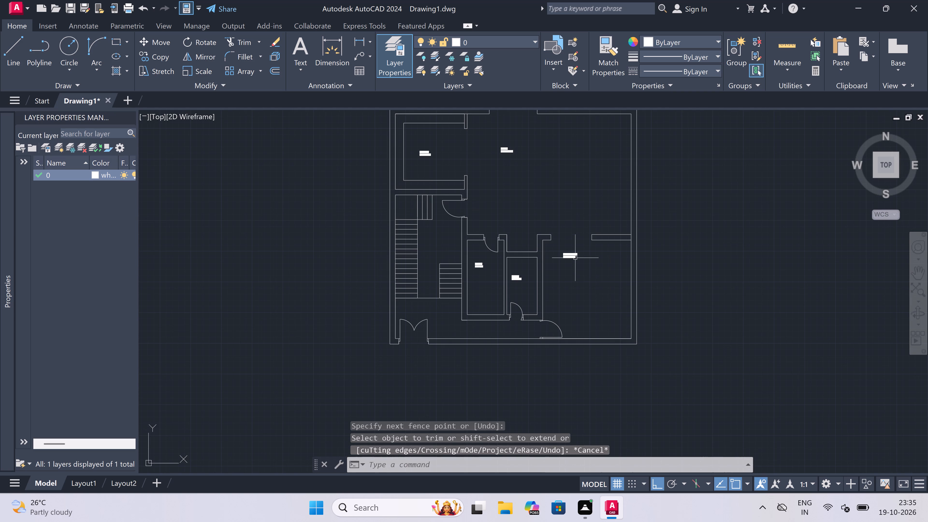
scroll(567, 273, "down", 3)
scroll(558, 274, "up", 2)
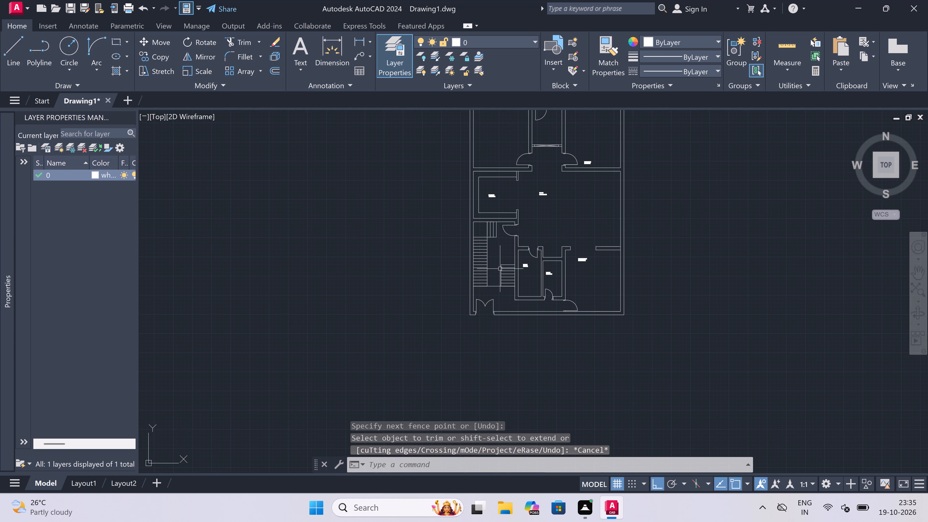
type("mt")
key("space")
scroll(522, 308, "up", 4)
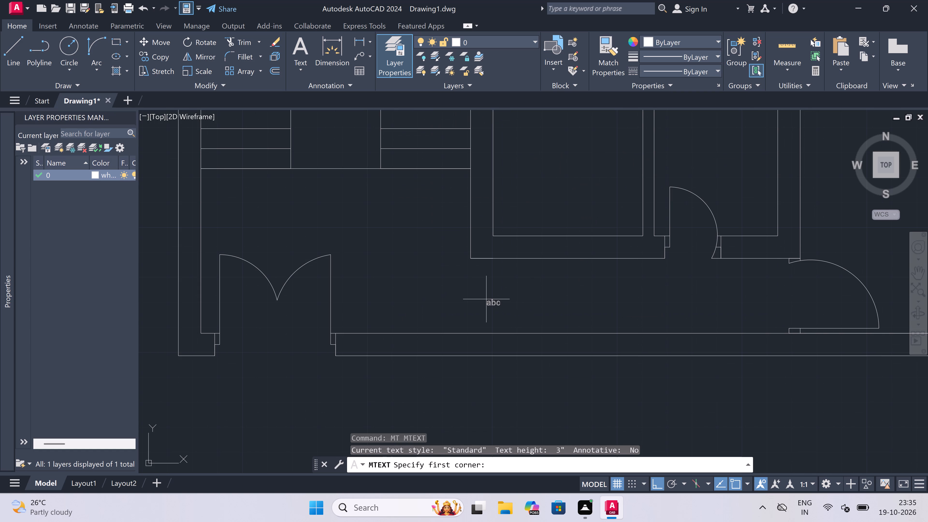
scroll(486, 299, "up", 1)
left_click(485, 299)
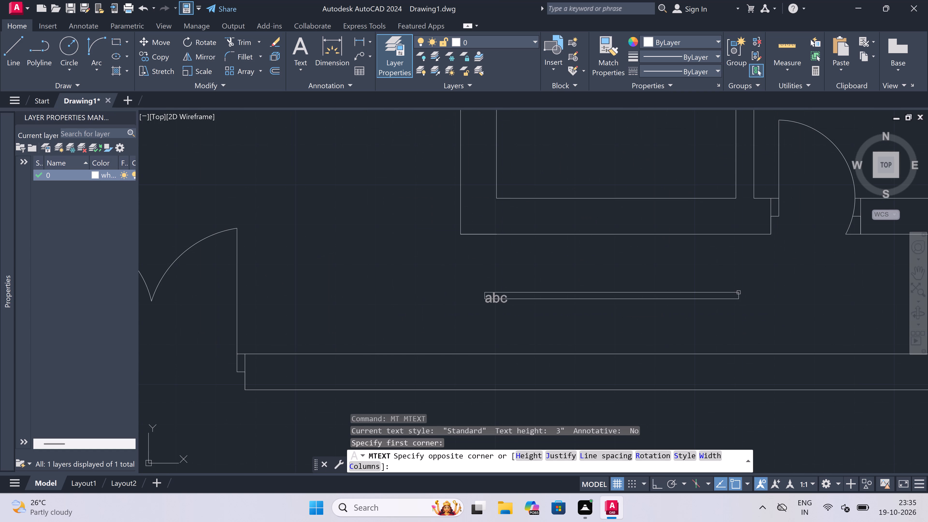
left_click(842, 322)
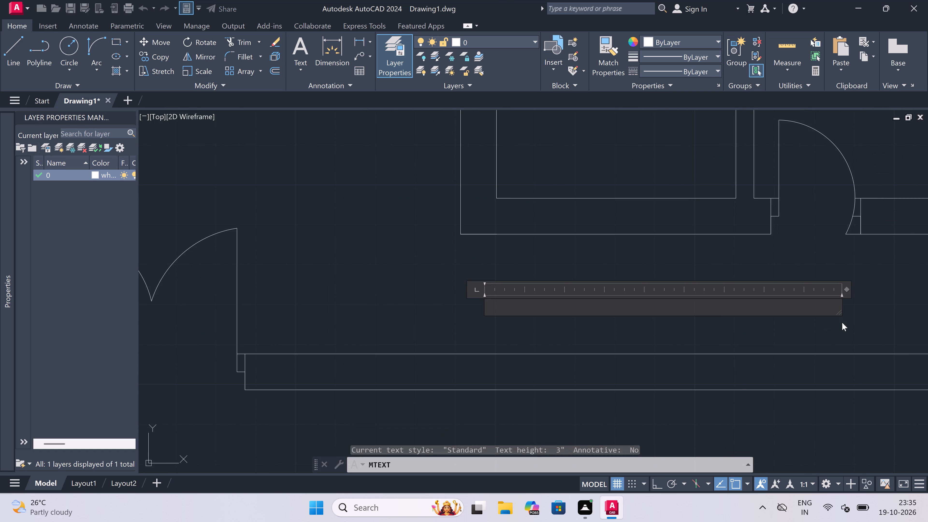
type("WIDE PASSAGE")
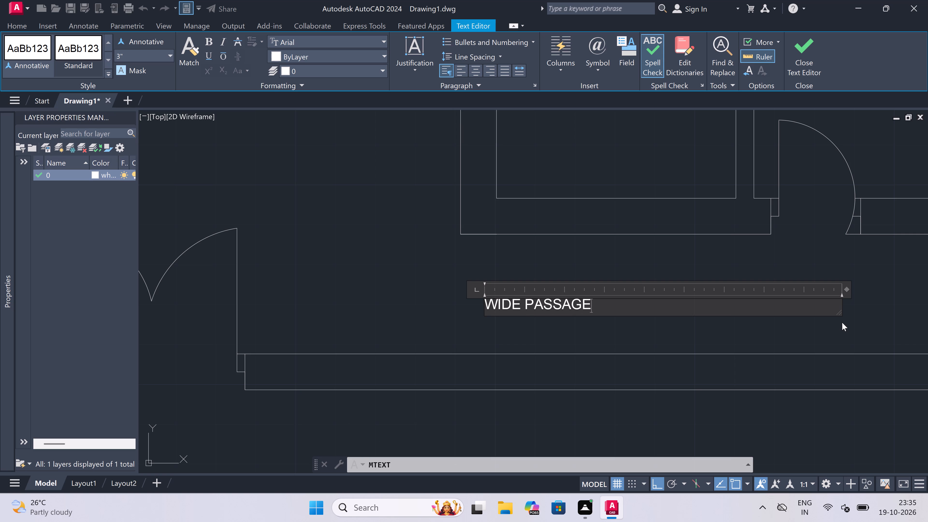
key("space")
type("4'")
left_click(377, 329)
Start a wide multiline text box in the empty space below the plan's bottom wall.
scroll(384, 330, "down", 4)
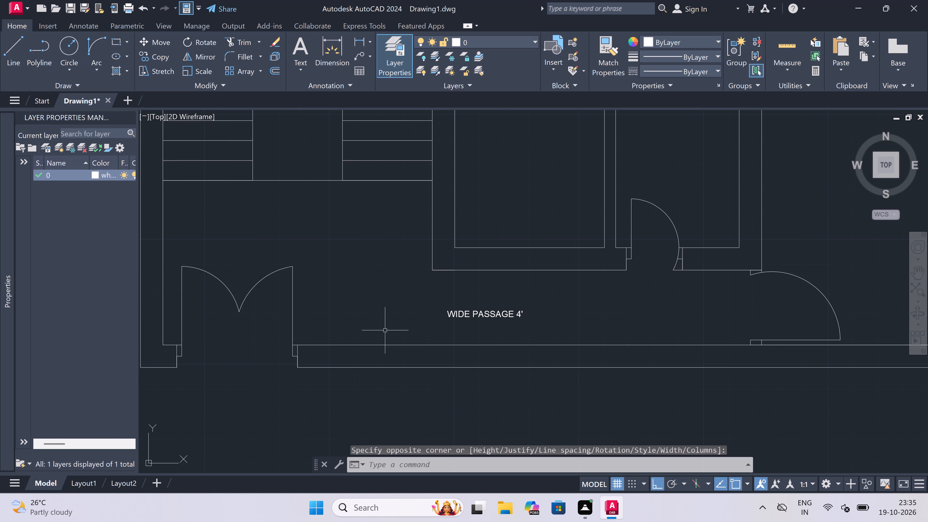
scroll(385, 330, "down", 2)
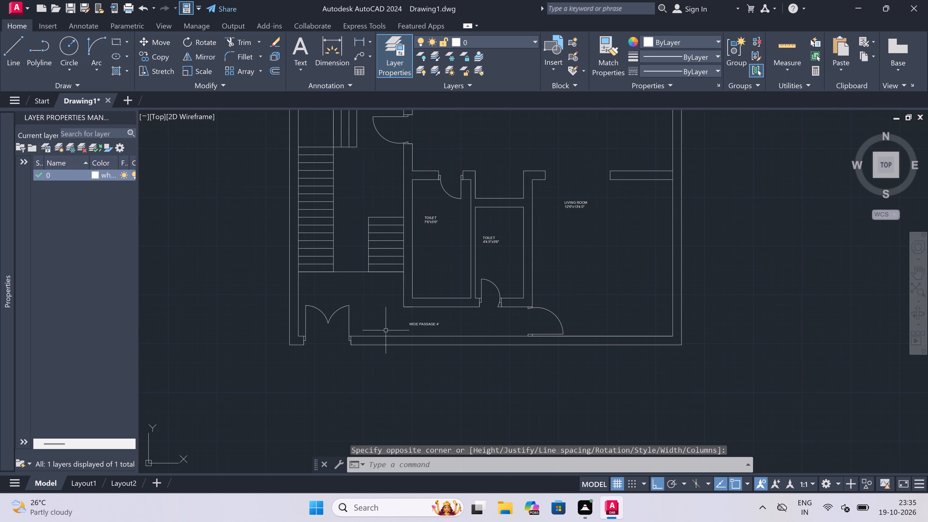
scroll(402, 316, "down", 3)
scroll(395, 315, "up", 3)
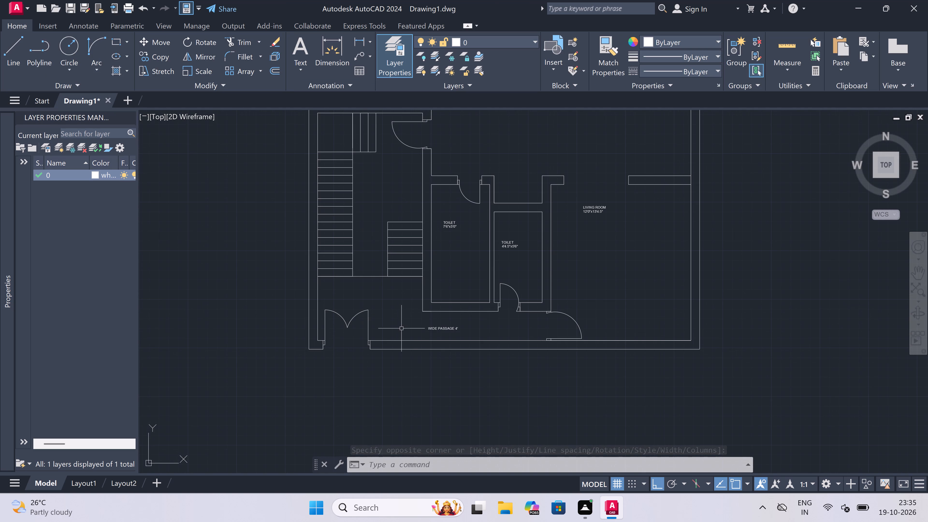
scroll(413, 359, "down", 1)
scroll(443, 370, "up", 1)
key("space")
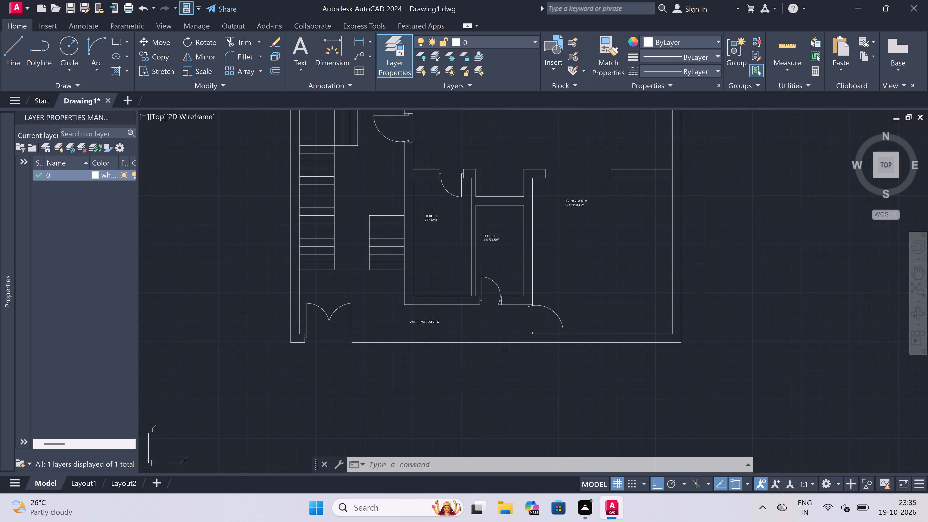
left_click_drag(346, 377, 415, 381)
left_click(727, 399)
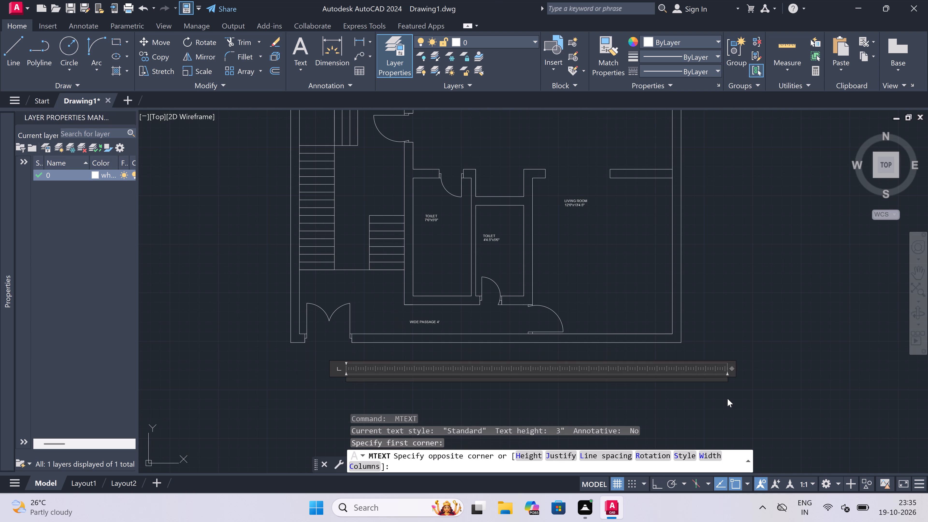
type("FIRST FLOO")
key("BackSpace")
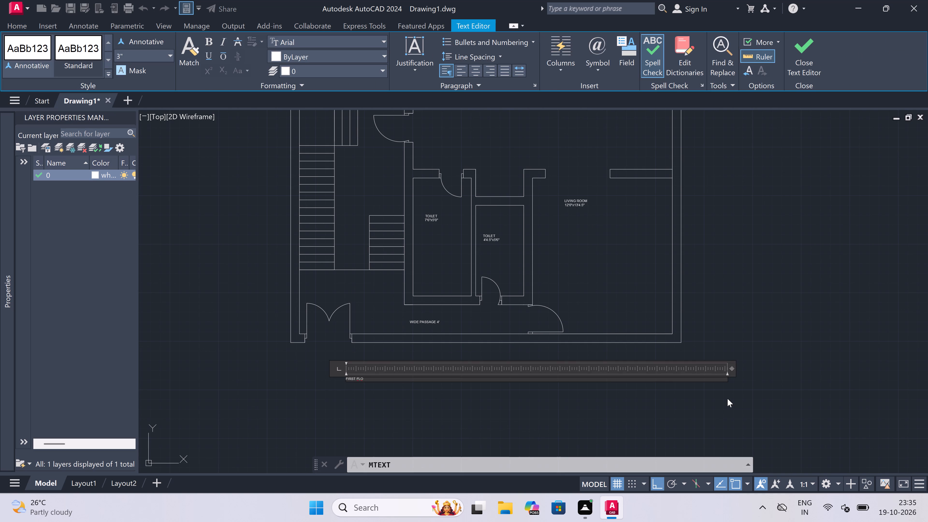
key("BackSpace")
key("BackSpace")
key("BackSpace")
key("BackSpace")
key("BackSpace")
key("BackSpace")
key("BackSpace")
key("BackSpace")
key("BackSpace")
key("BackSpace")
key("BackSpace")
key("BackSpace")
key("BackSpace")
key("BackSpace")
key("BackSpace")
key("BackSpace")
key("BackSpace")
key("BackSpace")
Enter GROUND FLOOR PLAN as the multiline text below the plan and finish the text.
type("GROUND")
key("space")
type("FLOOR PLAN -")
type("5")
key("space")
key("space")
key("BackSpace")
key("BackSpace")
key("BackSpace")
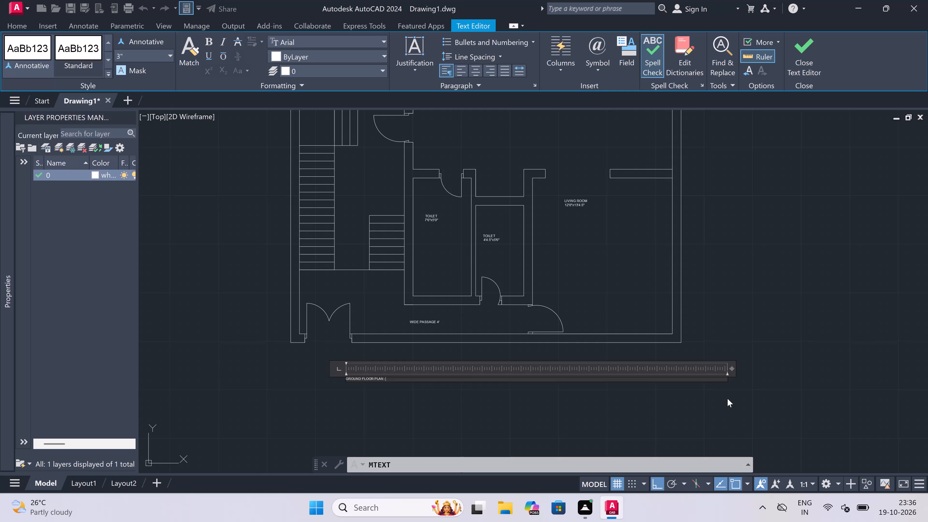
key("BackSpace")
scroll(344, 384, "up", 4)
left_click(355, 395)
Set the line space distance of the GROUND FLOOR PLAN title to 1'.
left_click(462, 312)
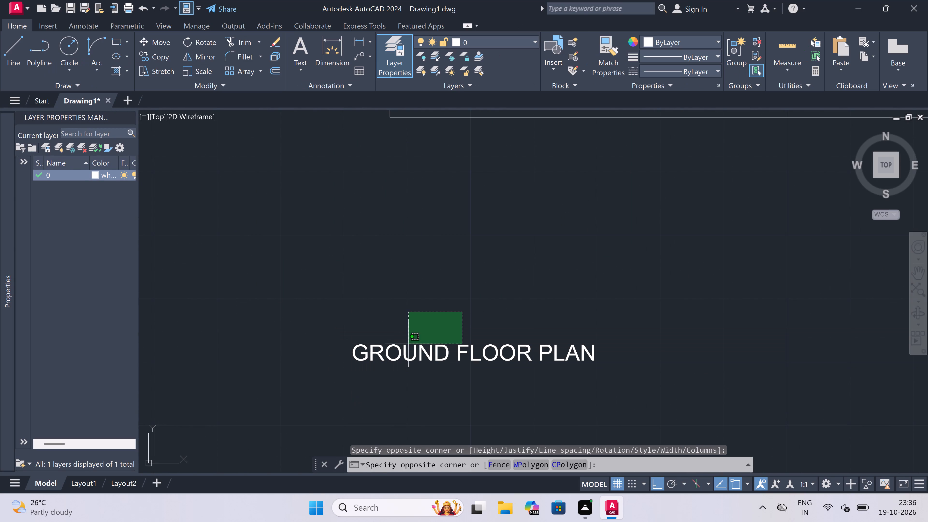
left_click(343, 387)
right_click(289, 328)
left_click(336, 306)
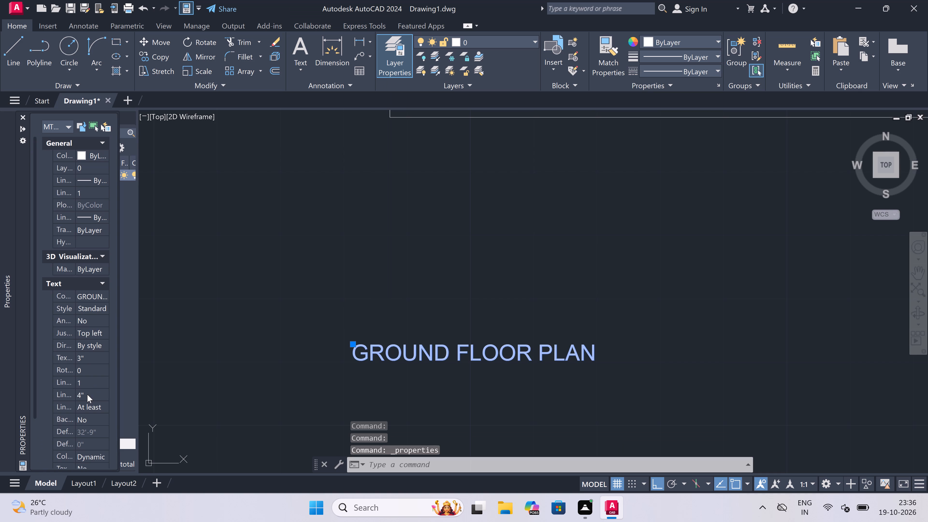
double_click(87, 394)
key("BackSpace")
key("BackSpace")
type("1'")
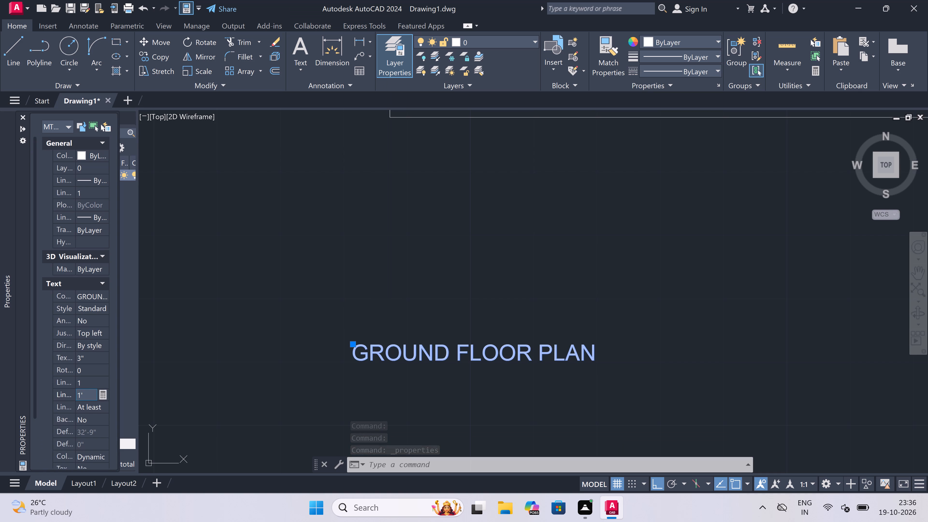
left_click(376, 275)
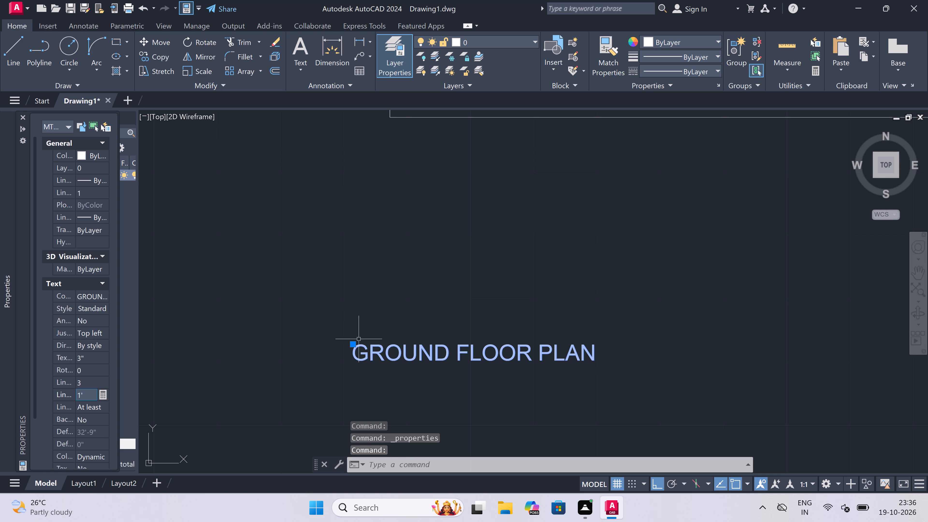
Set the text height of the GROUND FLOOR PLAN title to 1'.
left_click(93, 357)
key("BackSpace")
key("BackSpace")
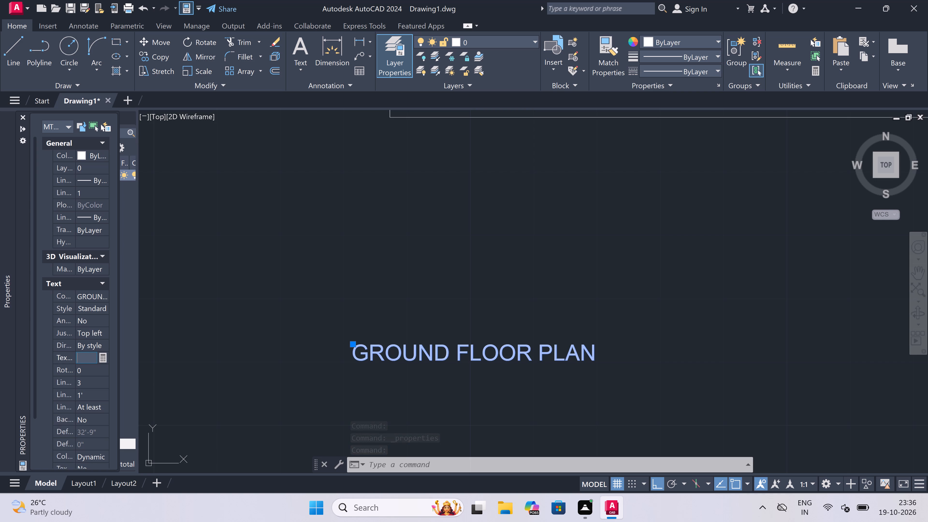
type("1'")
left_click(350, 281)
key("Escape")
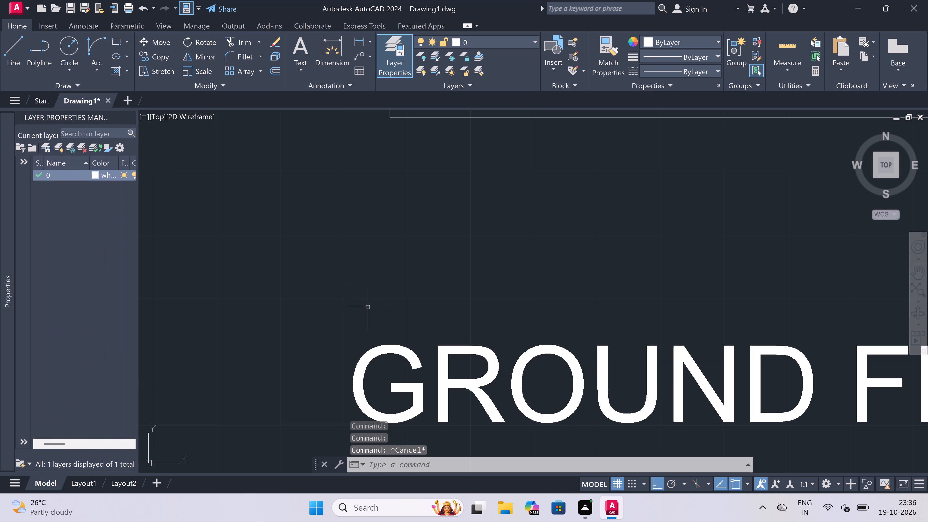
Move the GROUND FLOOR PLAN title closer beneath the plan's bottom wall and nearer its middle, with Ortho off.
left_click(373, 359)
left_click(353, 342)
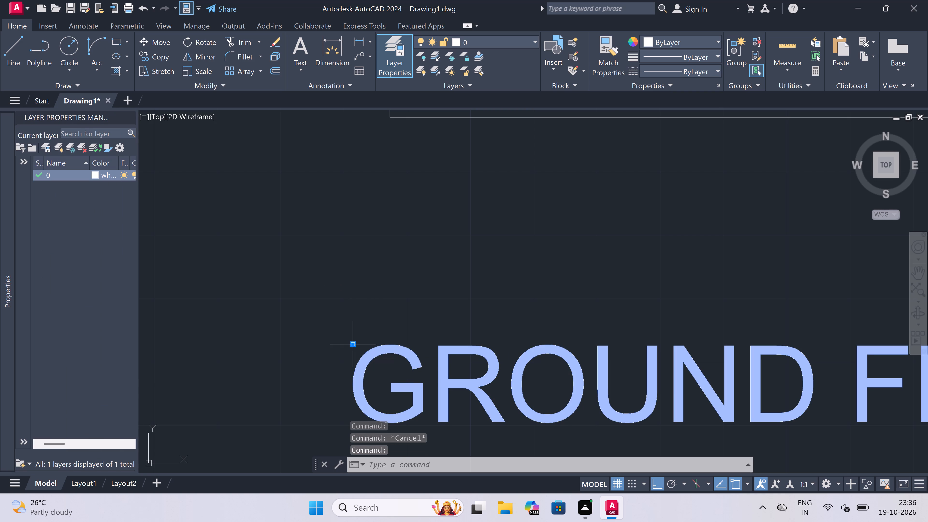
scroll(353, 342, "down", 4)
scroll(426, 302, "down", 3)
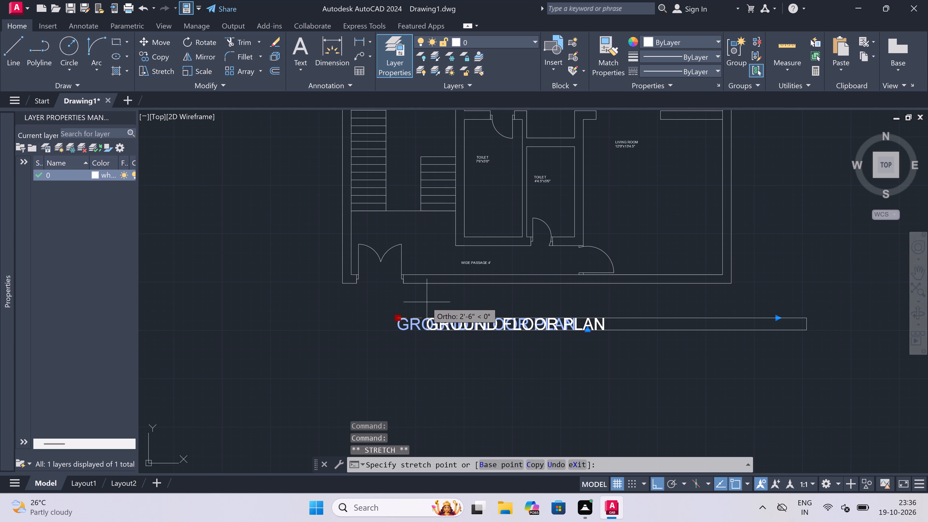
key("F8")
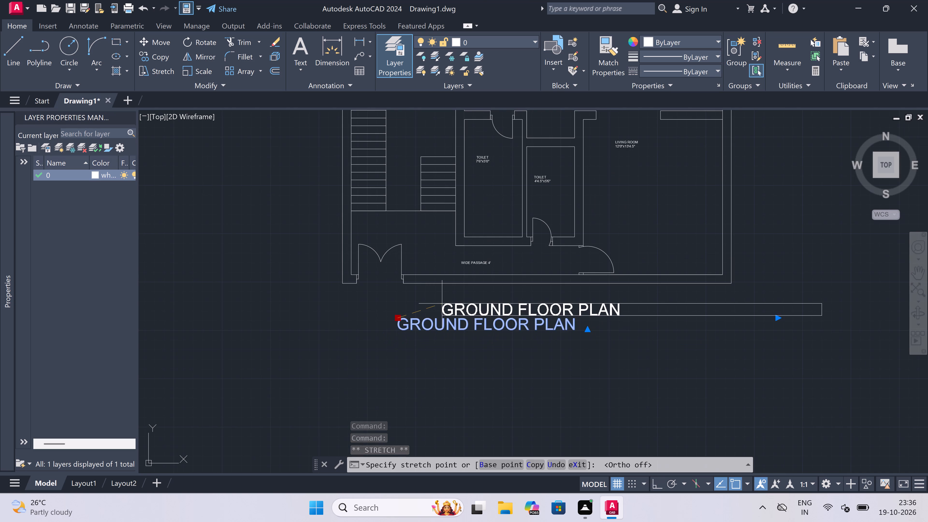
left_click(455, 303)
key("Escape")
Select all multiline texts similar to the label in the central hall and open their properties.
scroll(372, 348, "down", 4)
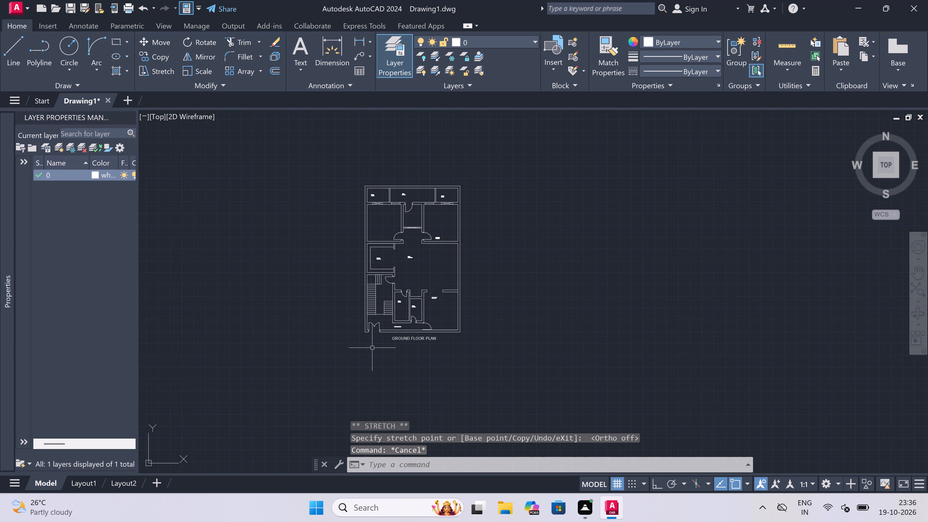
scroll(407, 248, "up", 2)
left_click(430, 254)
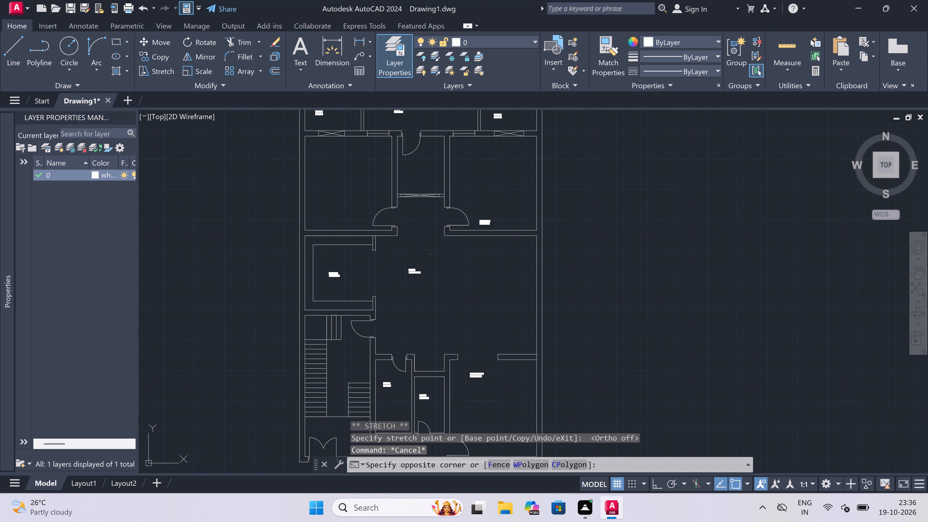
left_click(390, 276)
right_click(389, 277)
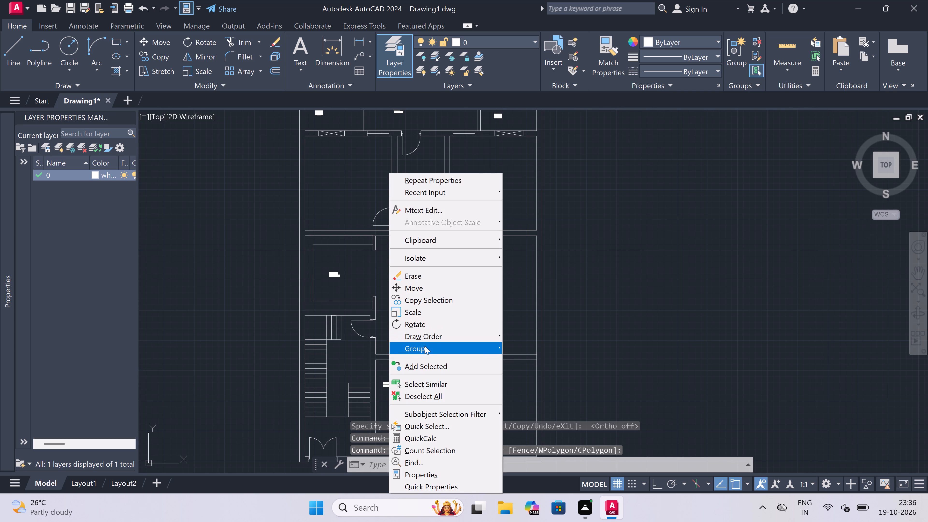
left_click(424, 383)
right_click(415, 322)
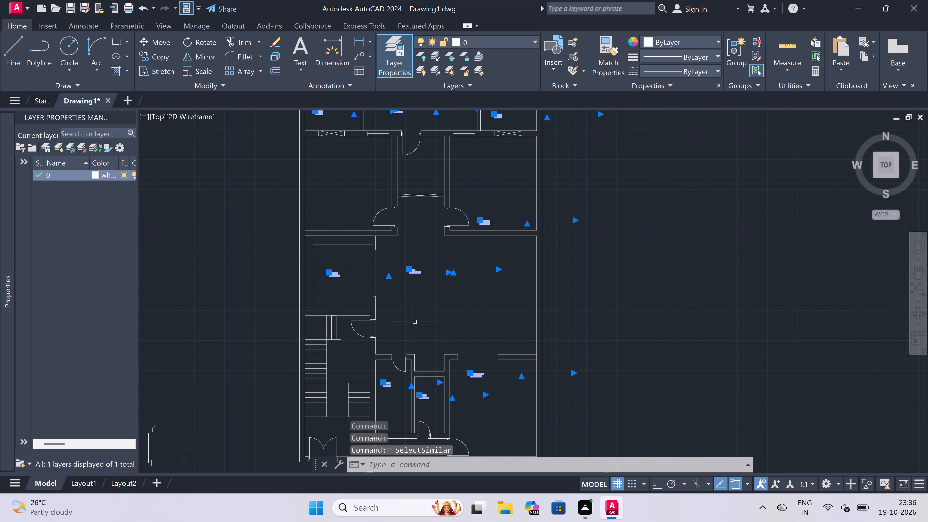
left_click(457, 304)
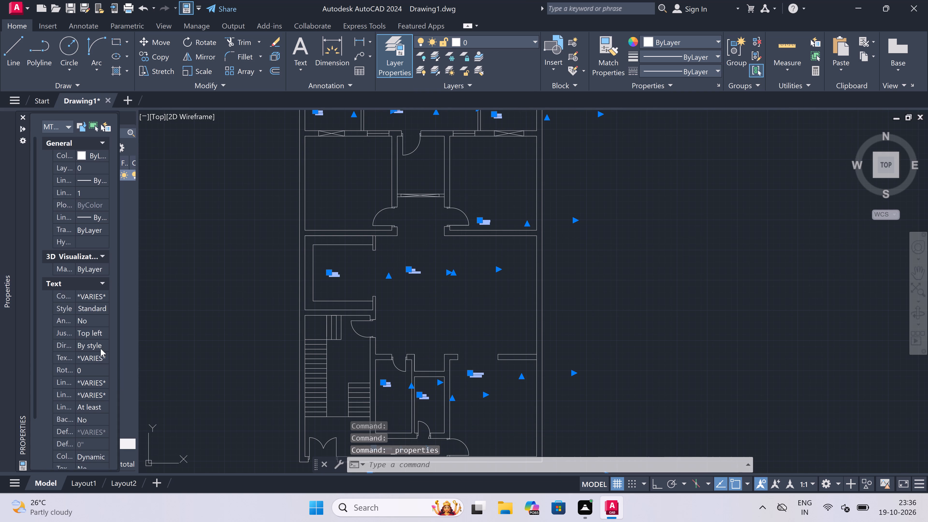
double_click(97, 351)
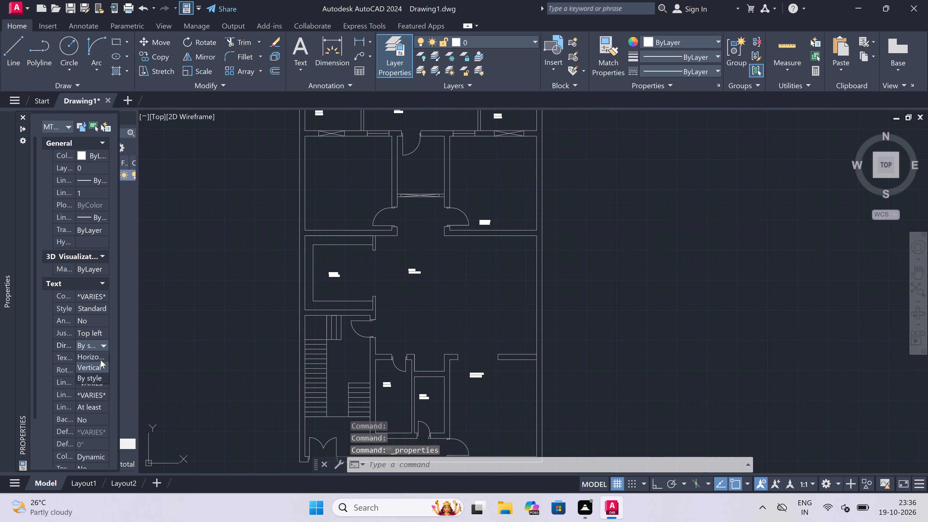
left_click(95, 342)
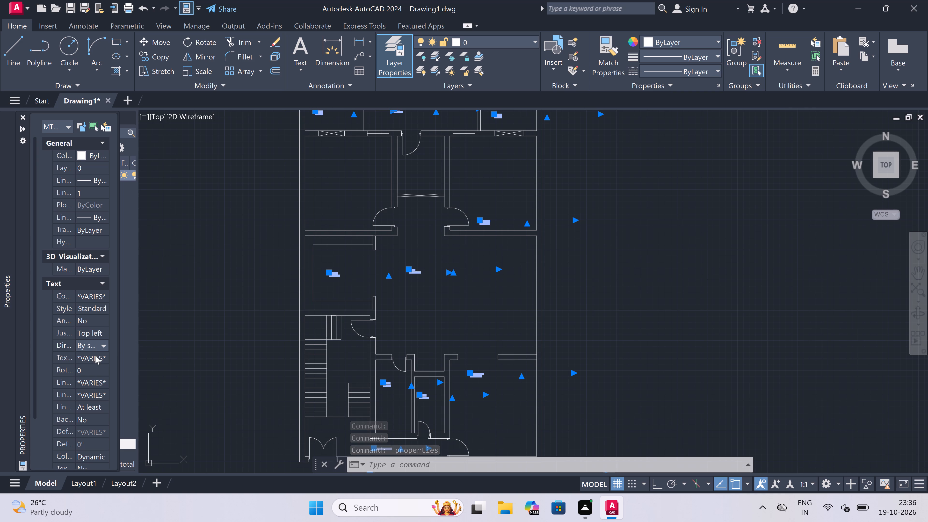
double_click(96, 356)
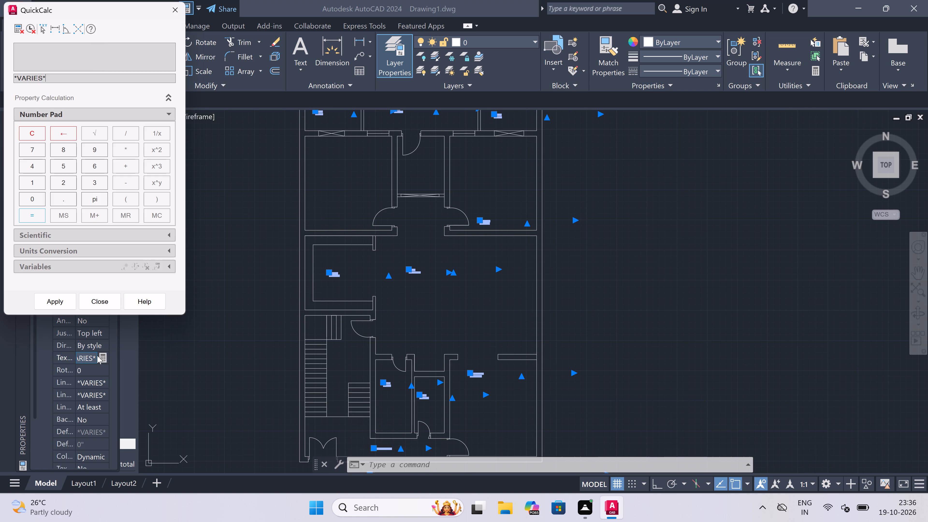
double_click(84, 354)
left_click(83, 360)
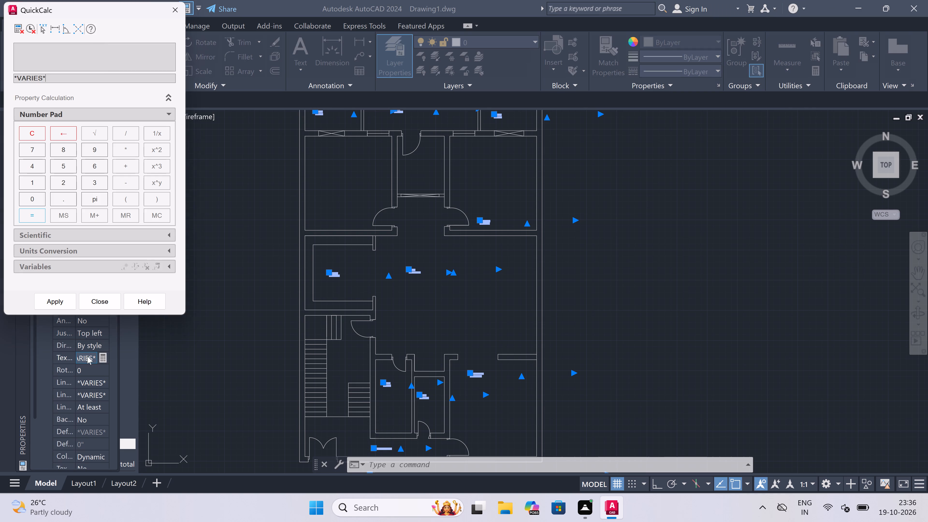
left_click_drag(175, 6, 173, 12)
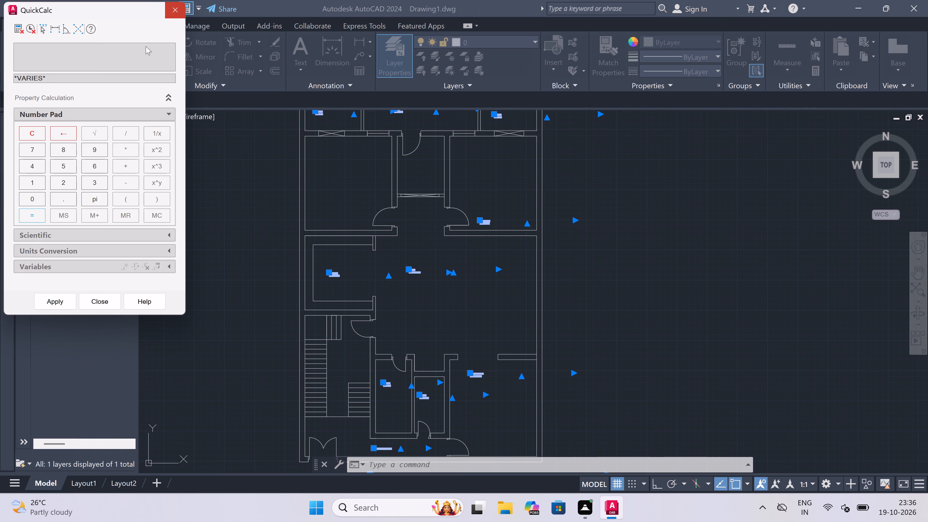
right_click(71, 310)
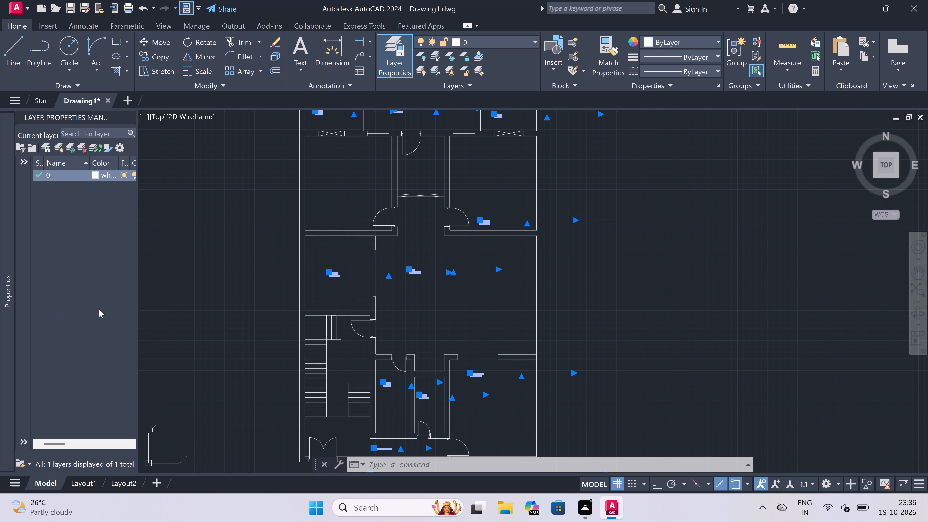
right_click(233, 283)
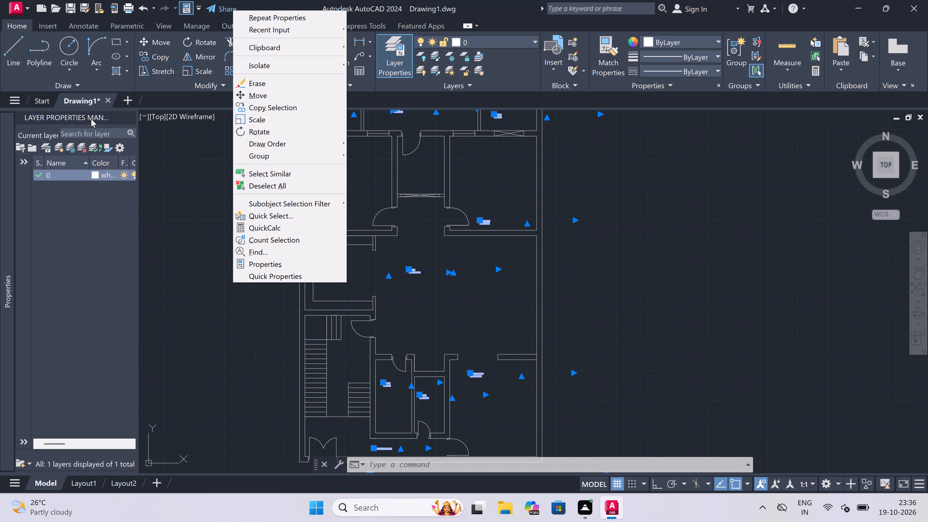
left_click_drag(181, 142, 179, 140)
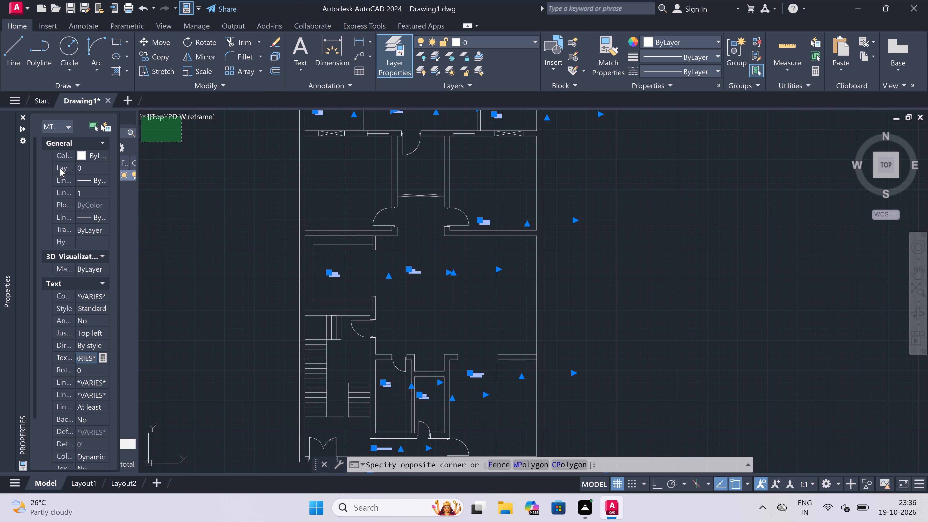
Set the text height of all the selected multiline texts to 6" and clear the selection.
left_click(87, 359)
left_click(88, 359)
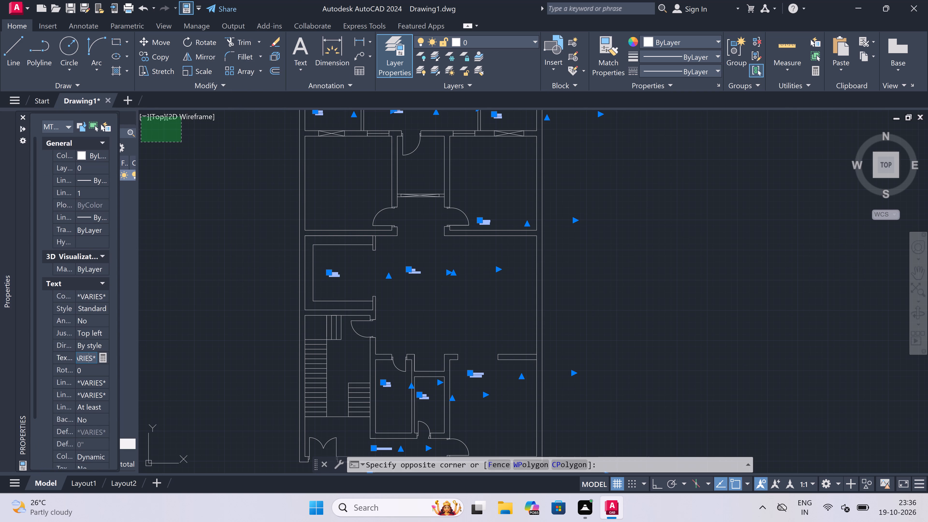
left_click(87, 358)
double_click(87, 358)
left_click(88, 357)
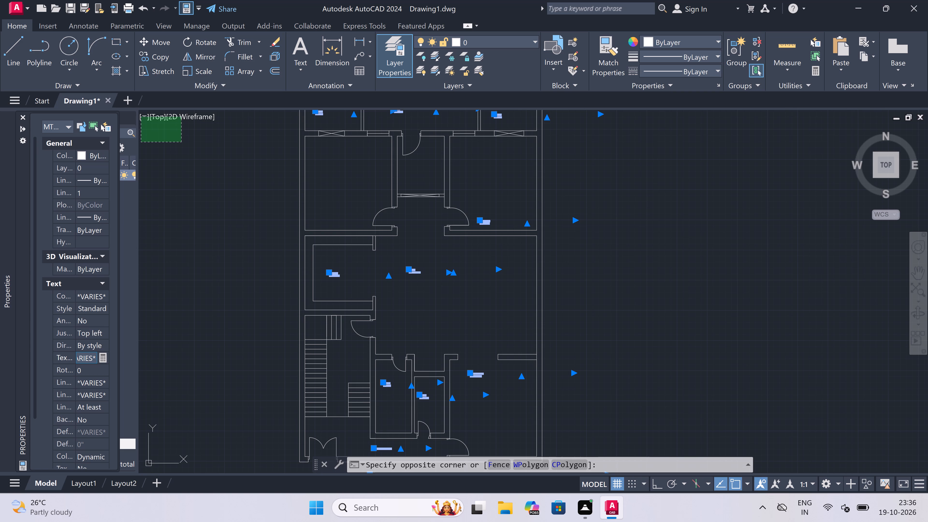
left_click(89, 356)
scroll(89, 356, "up", 1)
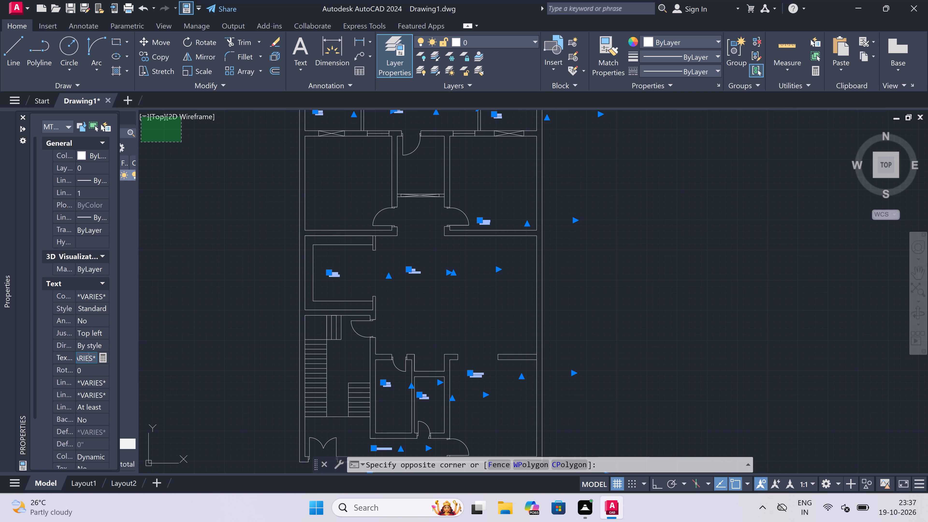
scroll(89, 356, "up", 2)
left_click(92, 356)
key("BackSpace")
key("BackSpace")
key("BackSpace")
key("BackSpace")
key("BackSpace")
key("BackSpace")
key("BackSpace")
key("BackSpace")
key("BackSpace")
key("BackSpace")
key("BackSpace")
key("BackSpace")
key("BackSpace")
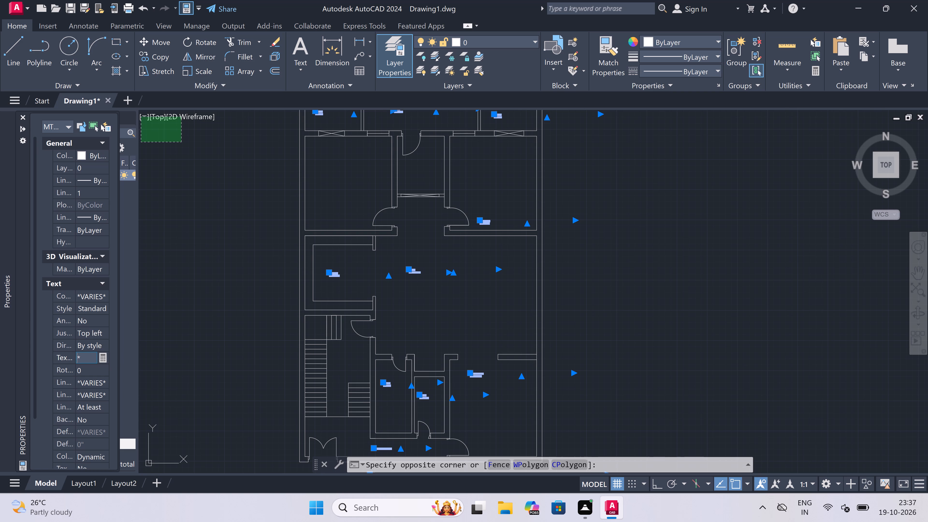
left_click(90, 358)
key("BackSpace")
key("BackSpace")
key("BackSpace")
key("BackSpace")
key("BackSpace")
key("BackSpace")
key("BackSpace")
key("BackSpace")
key("BackSpace")
key("5")
key("BackSpace")
key("6")
key("shift+quotedbl")
left_click(267, 279)
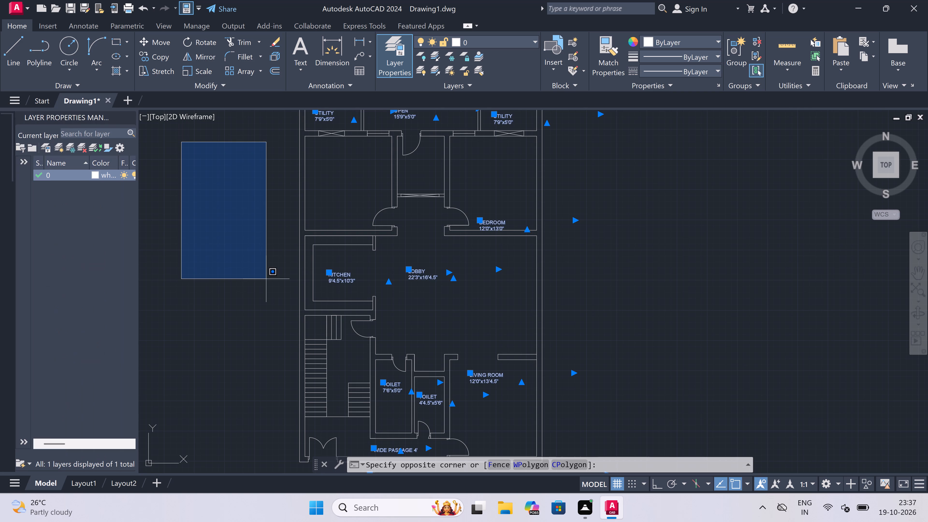
key("Escape")
key("Escape")
Set the text height of the GROUND FLOOR PLAN title to 1'.
scroll(402, 234, "down", 4)
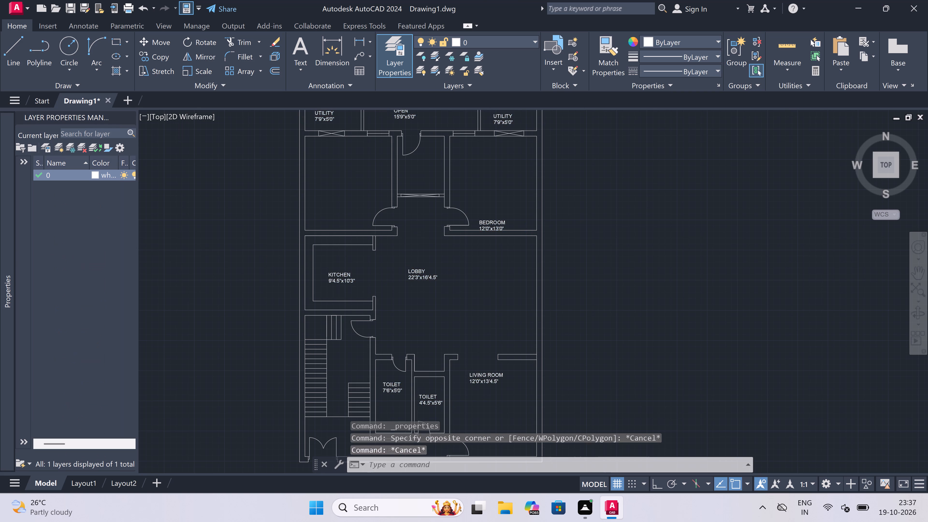
scroll(408, 381, "up", 1)
left_click(405, 386)
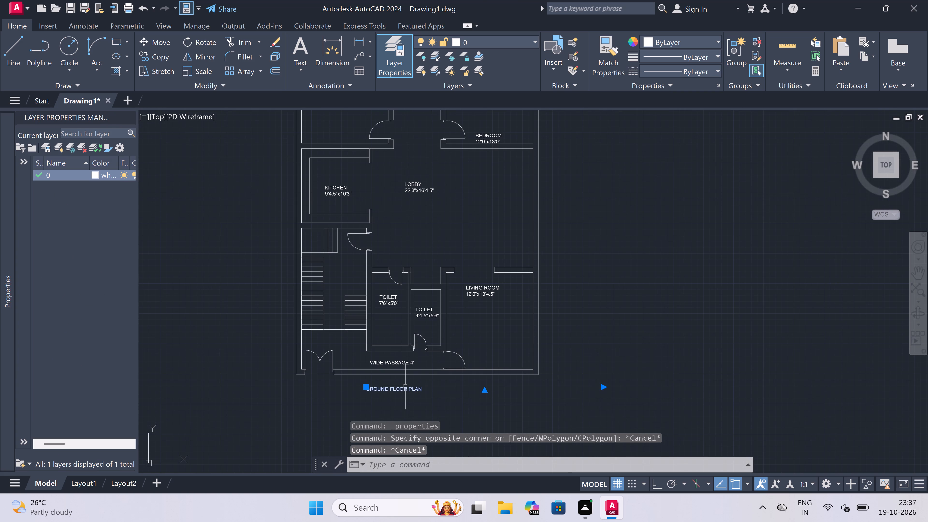
right_click(188, 307)
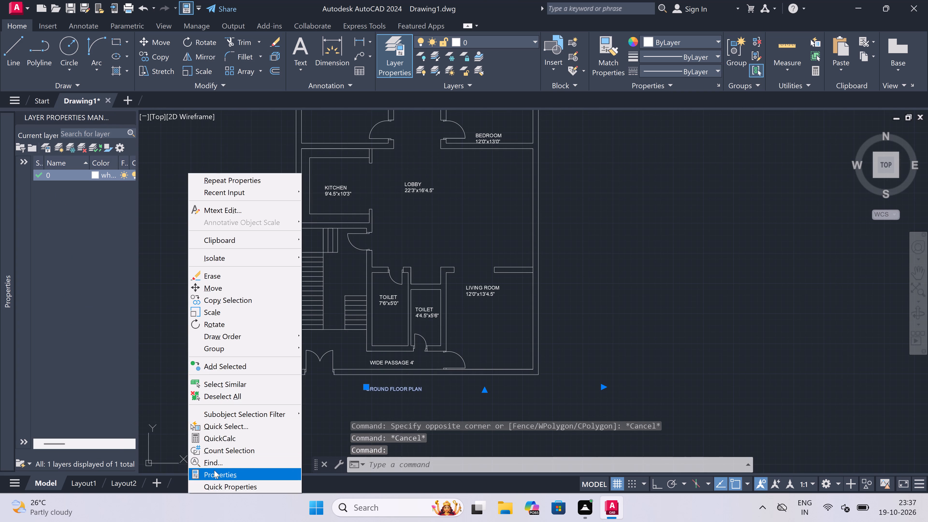
left_click(215, 471)
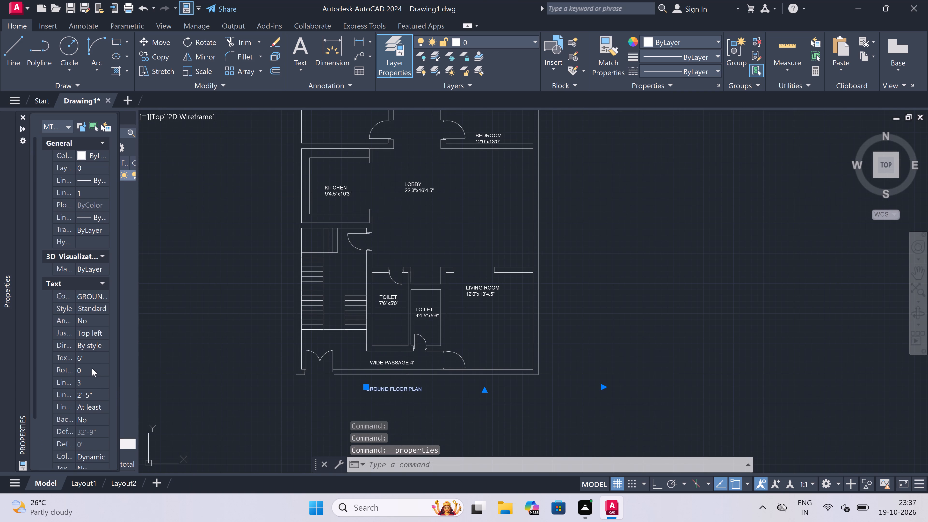
left_click(89, 354)
key("BackSpace")
type("1'")
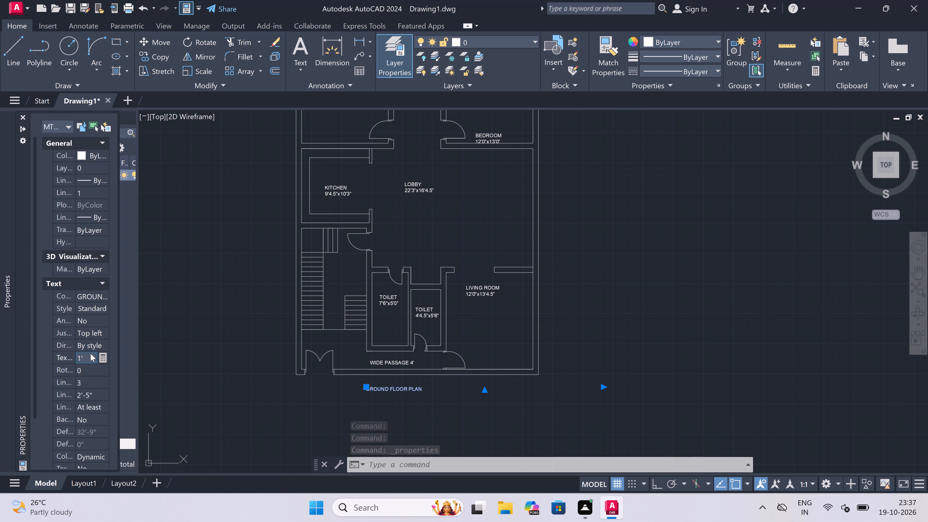
left_click(190, 335)
key("Escape")
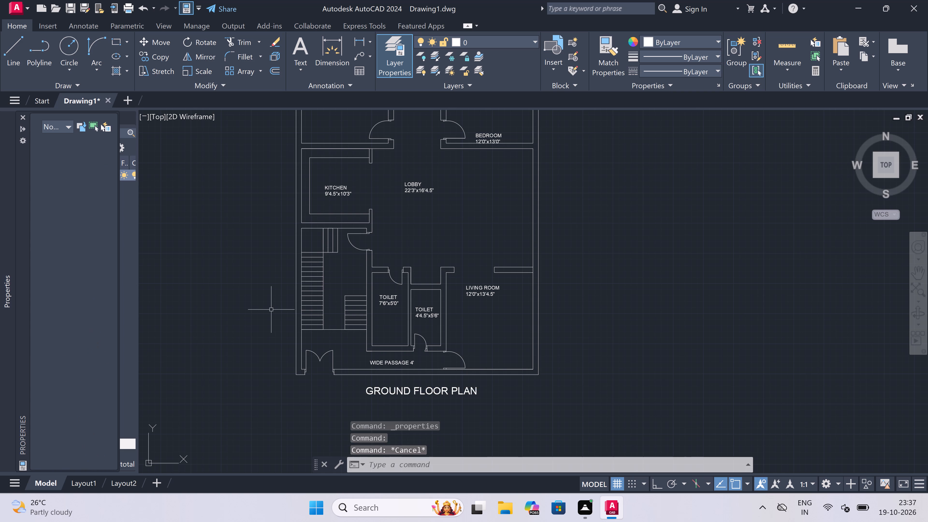
Draw a rectangular border around the whole floor plan and its title using the Rectangle command.
scroll(272, 309, "down", 3)
type("rec")
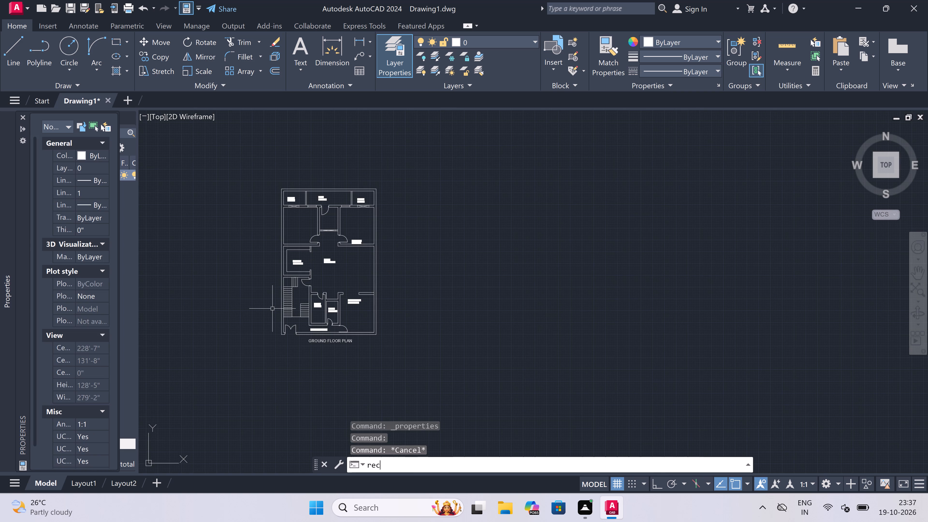
key("space")
left_click(263, 178)
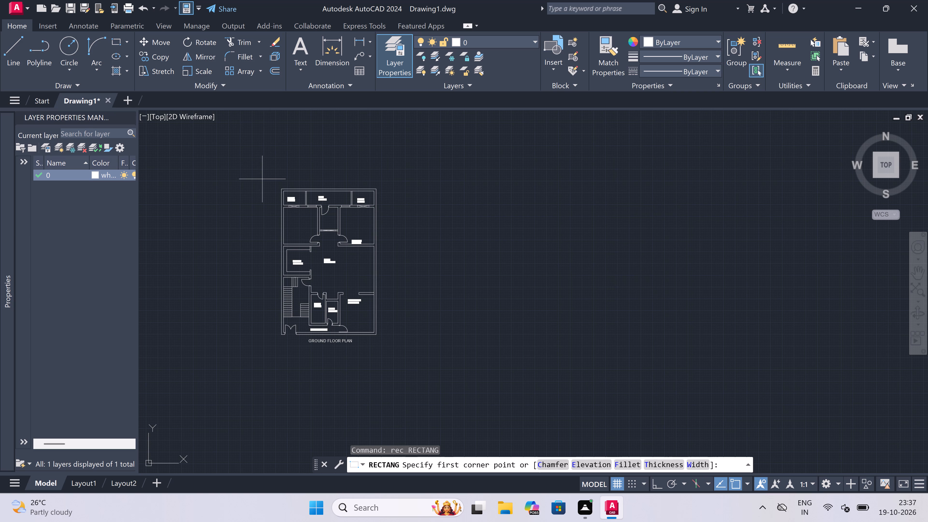
left_click(390, 353)
With Ortho on, draw a 2' wide window with a centre line in the bottom wall of the 7'6"x5'0" toilet.
scroll(304, 335, "up", 2)
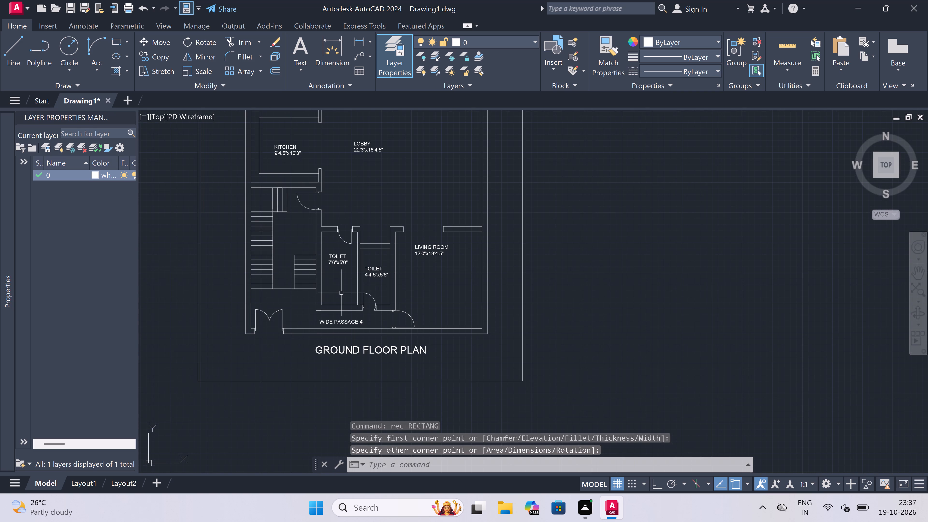
type("l")
key("space")
scroll(352, 295, "up", 2)
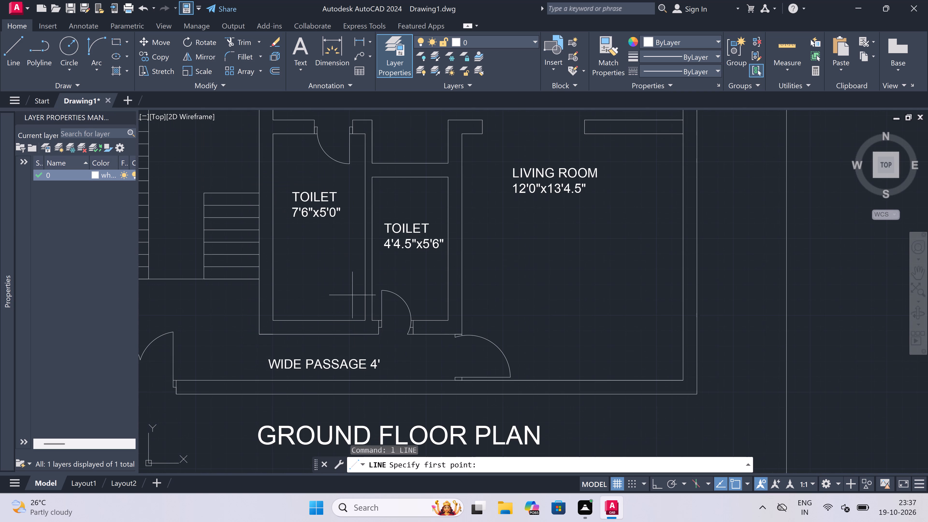
scroll(300, 329, "up", 1)
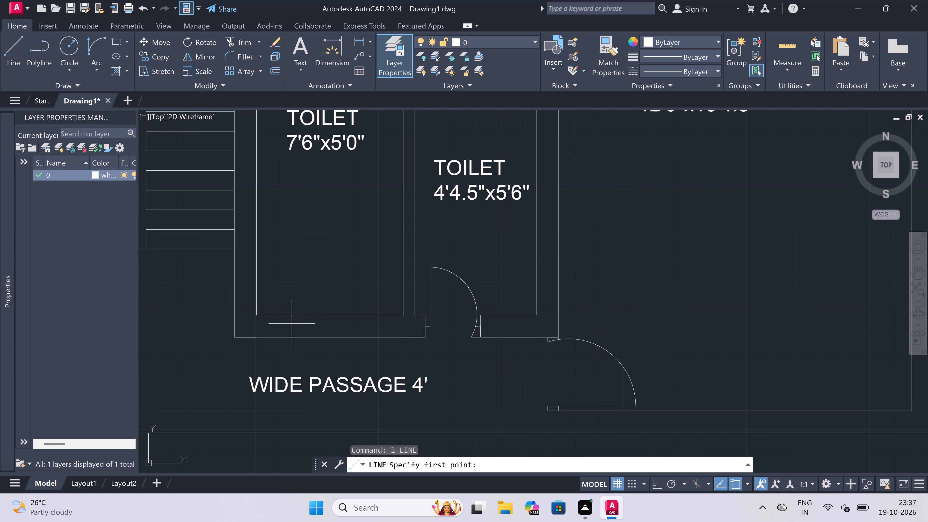
left_click(294, 312)
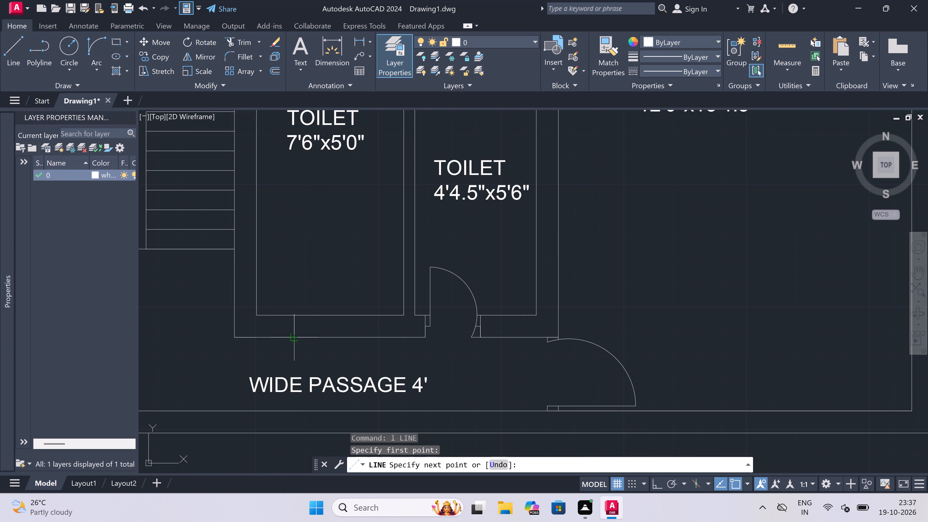
key("F8")
left_click(298, 337)
left_click(296, 327)
scroll(298, 327, "up", 2)
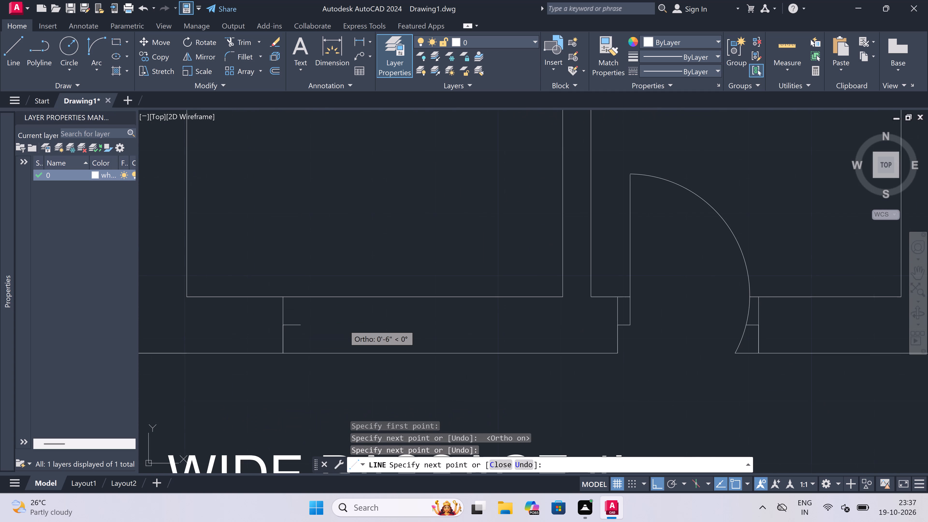
key("2")
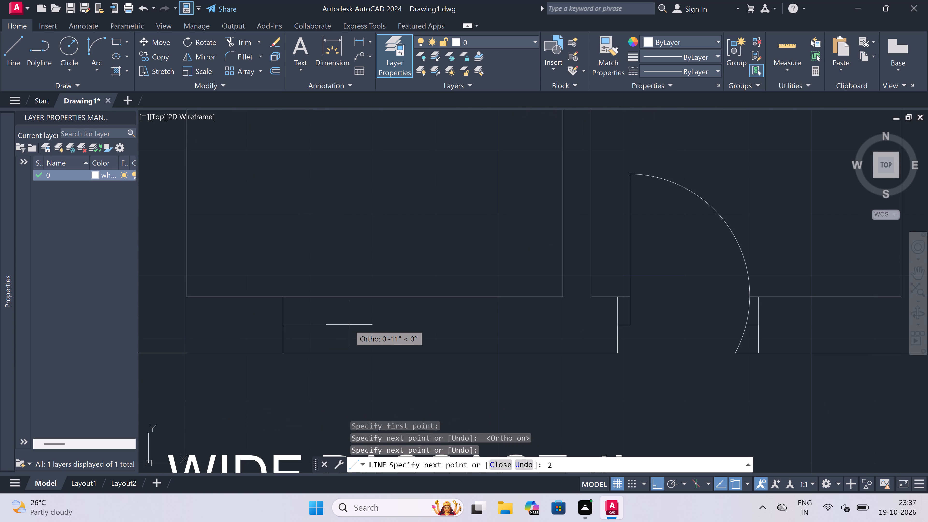
type("'")
key("space")
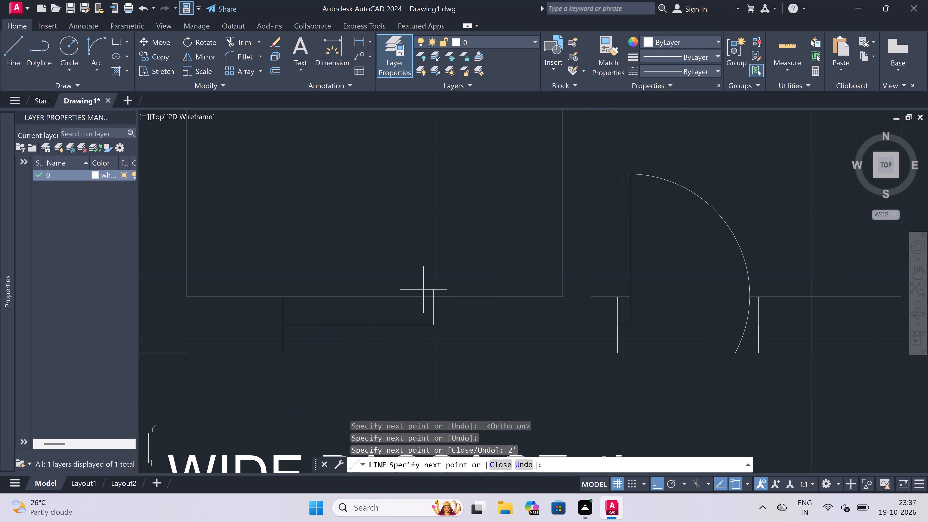
left_click(431, 294)
left_click(431, 356)
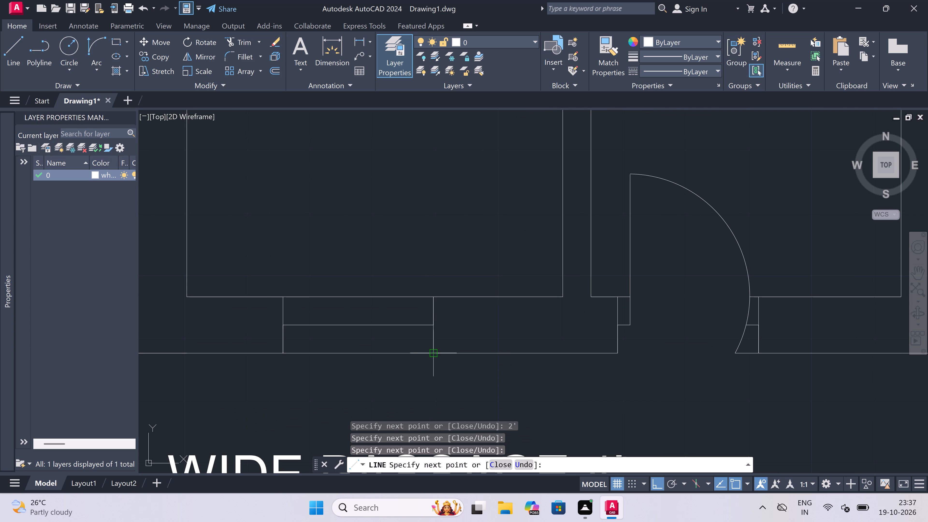
key("Escape")
Draw the jambs and a 2' line between them for a window in the top wall of the 4'4.5"x5'6" toilet.
scroll(395, 341, "down", 5)
scroll(451, 333, "up", 1)
scroll(438, 336, "down", 2)
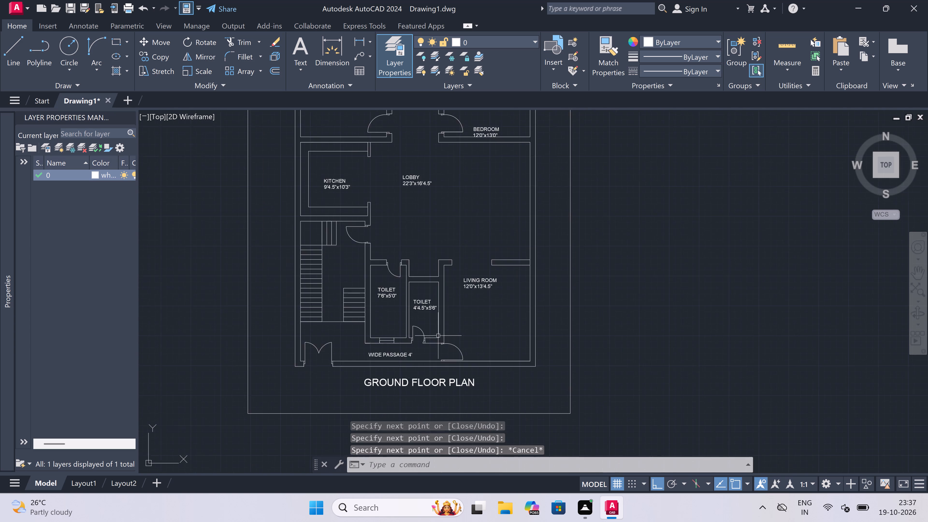
scroll(430, 301, "up", 3)
scroll(413, 288, "up", 2)
key("space")
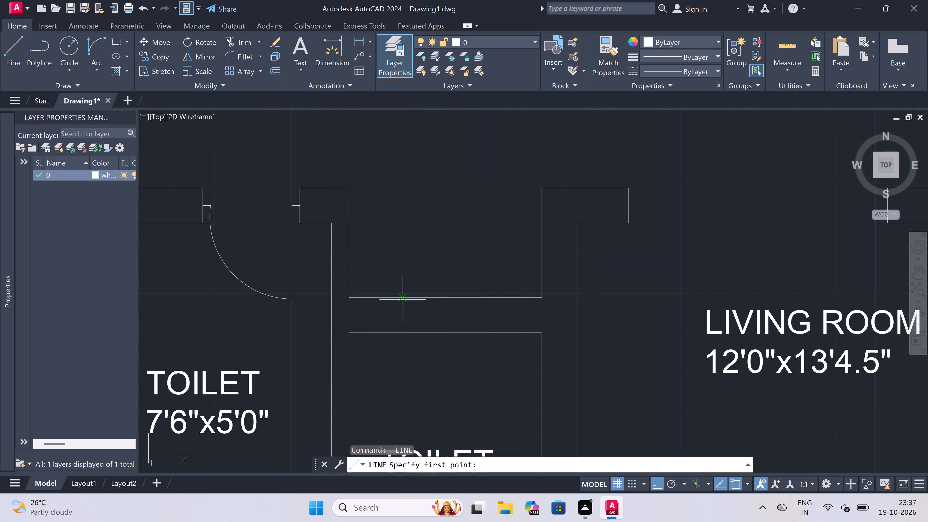
left_click(399, 297)
left_click(399, 325)
left_click(400, 310)
left_click_drag(402, 310, 406, 310)
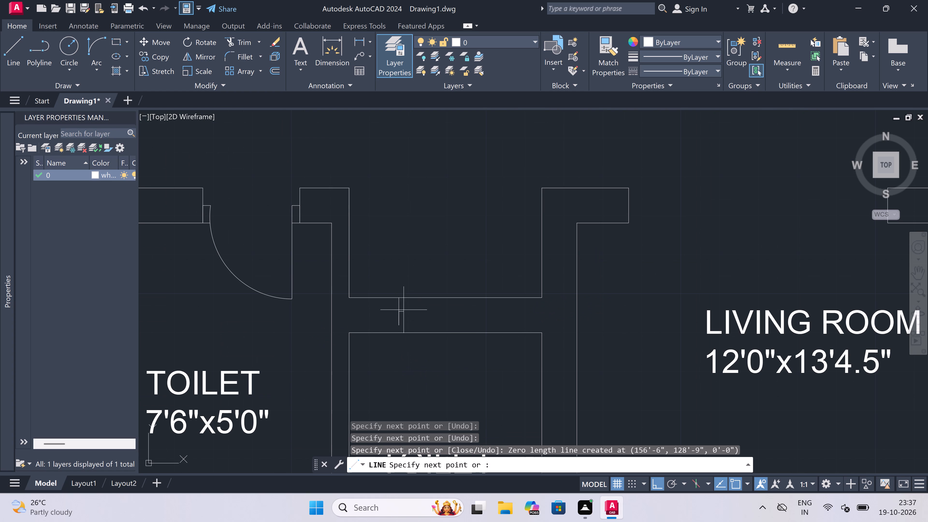
key("2")
type("'")
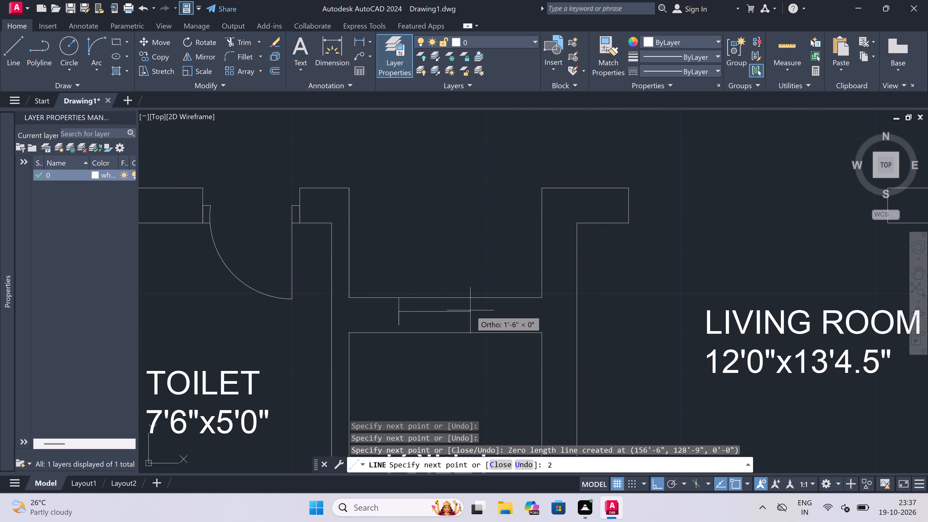
key("space")
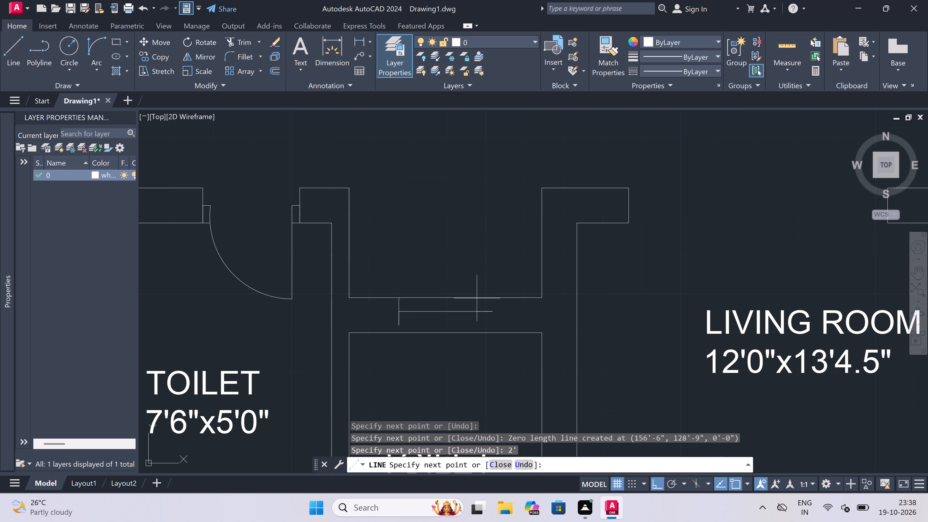
double_click(487, 298)
left_click(492, 330)
key("Escape")
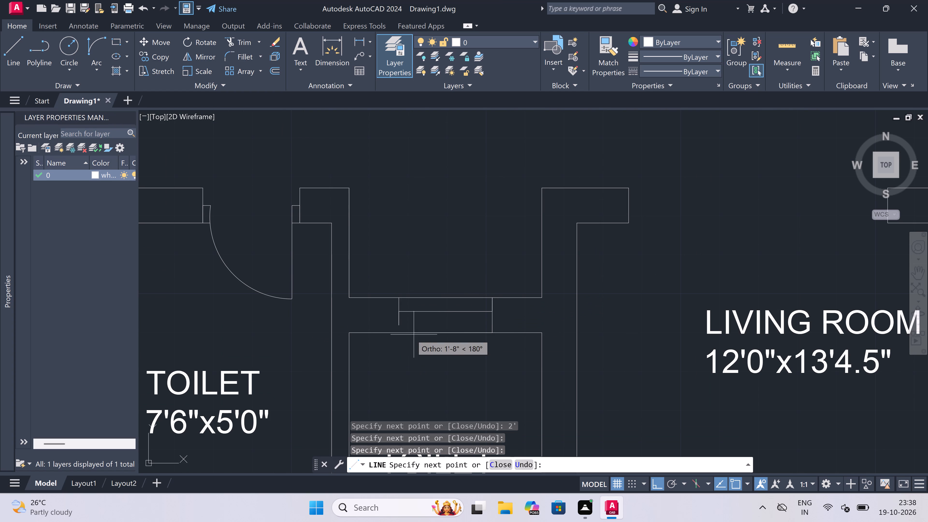
Extend the new window's short left jamb with a line down to the wall's lower edge.
scroll(403, 325, "up", 2)
key("space")
left_click(389, 323)
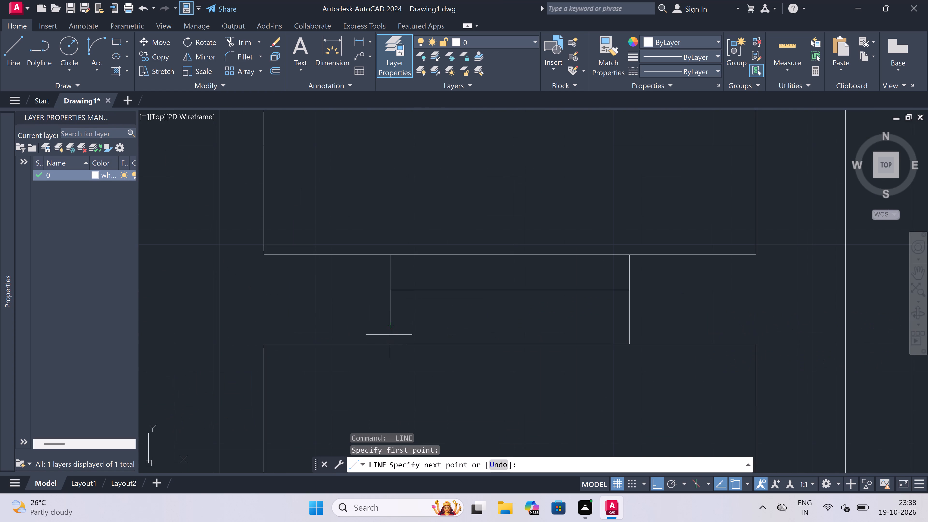
left_click(392, 342)
key("Escape")
Trim away the off-centre horizontal line between the jambs of the 4'4.5"x5'6" toilet's window.
key("t")
key("r")
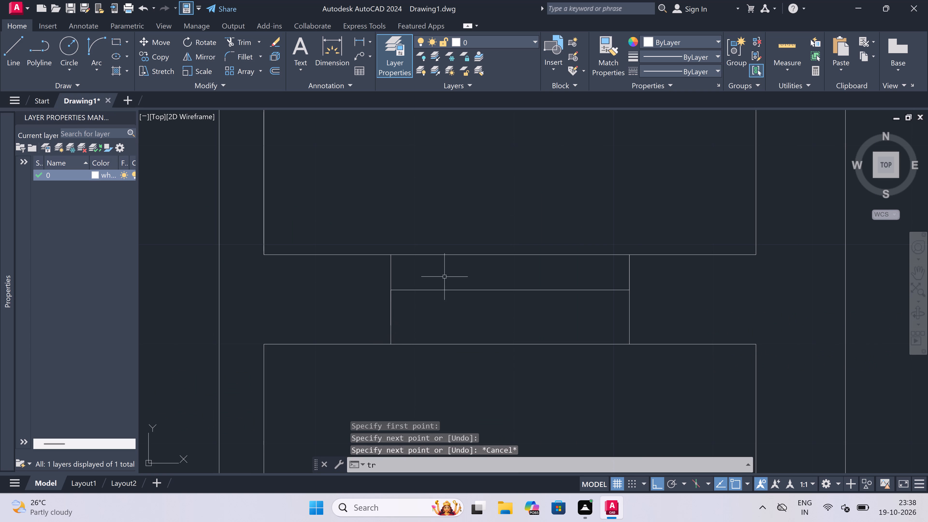
key("space")
left_click(462, 272)
left_click(452, 315)
key("Escape")
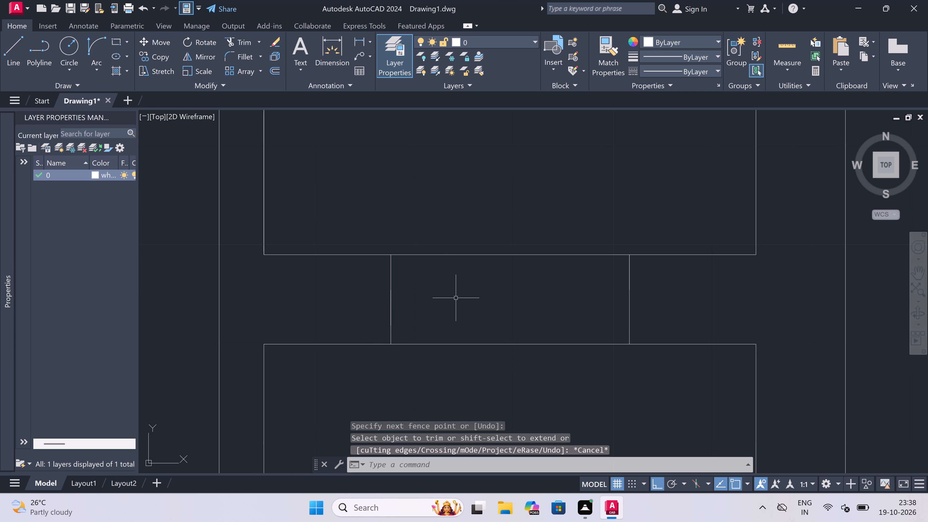
Draw a horizontal centre line between the two jambs of the window in the top wall of the 4'4.5"x5'6" toilet.
key("l")
key("space")
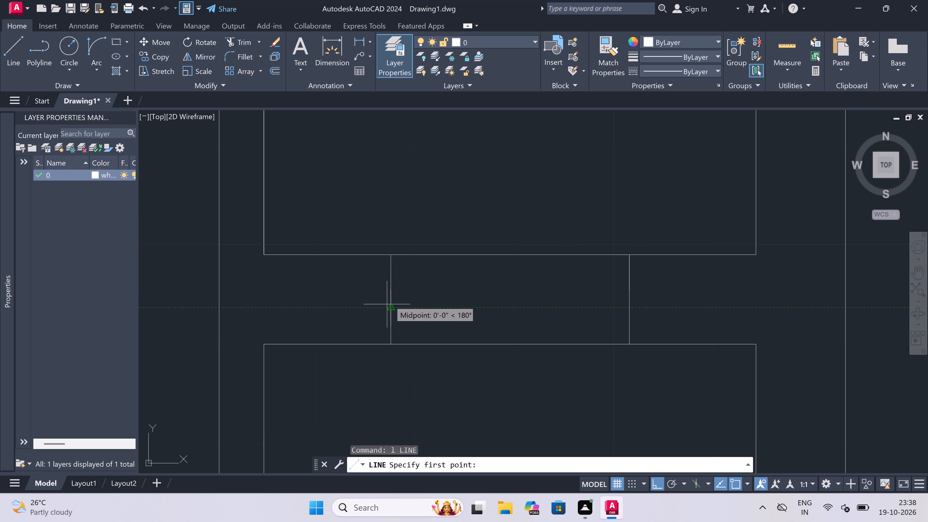
left_click_drag(389, 301, 426, 293)
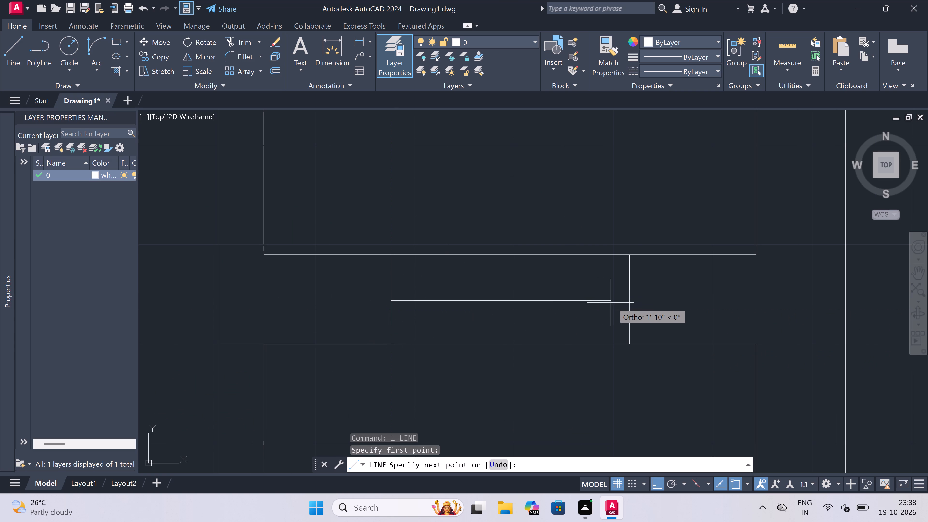
left_click(629, 301)
key("Escape")
Draw a 5' window with end jambs and a centre line in the right outer wall of the living room.
scroll(460, 301, "down", 2)
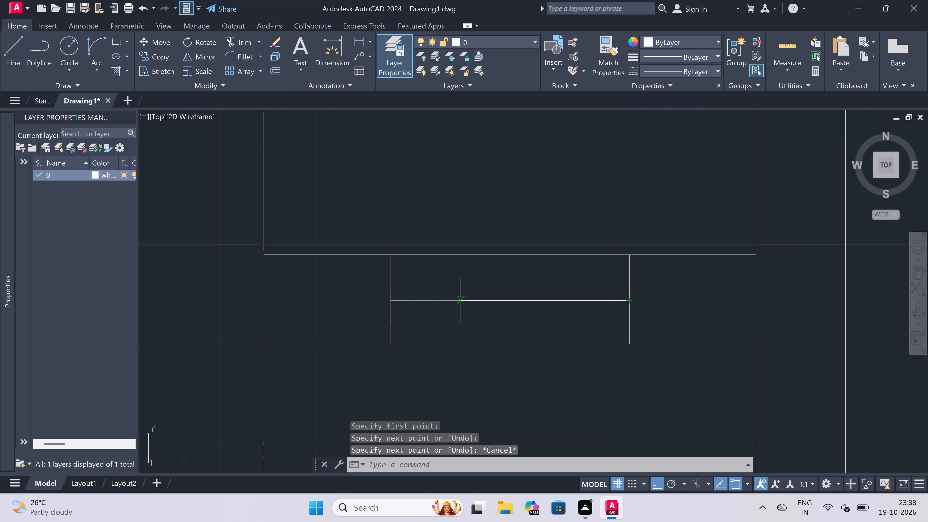
scroll(461, 301, "down", 7)
scroll(530, 327, "up", 3)
key("space")
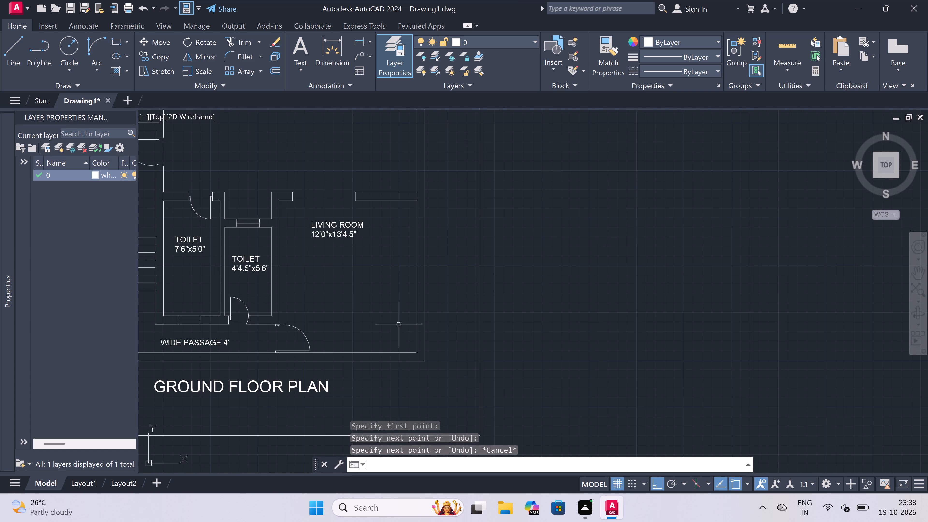
scroll(417, 293, "up", 1)
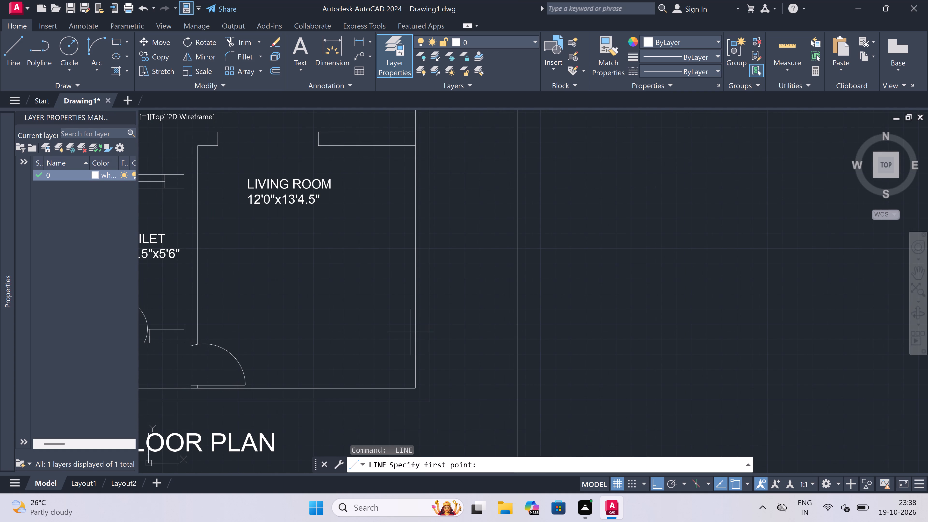
left_click(415, 333)
left_click(429, 333)
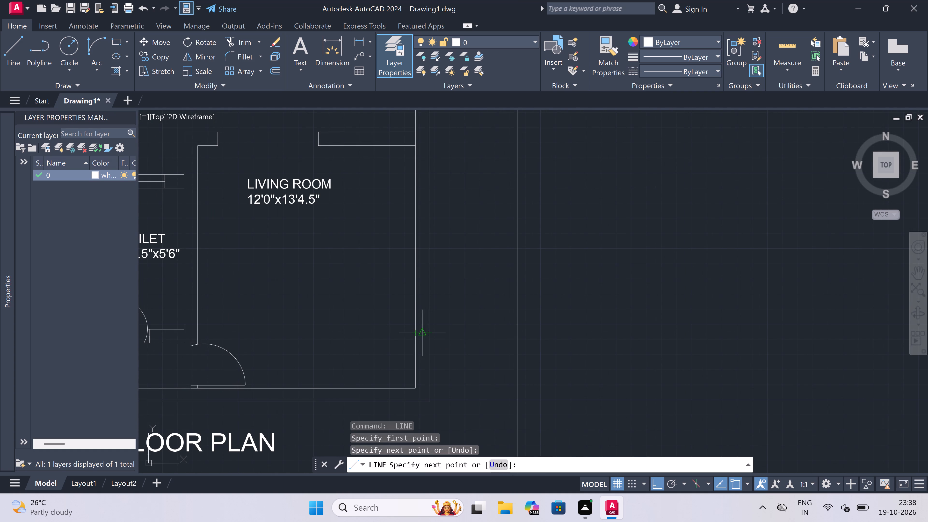
left_click(423, 330)
type("5'")
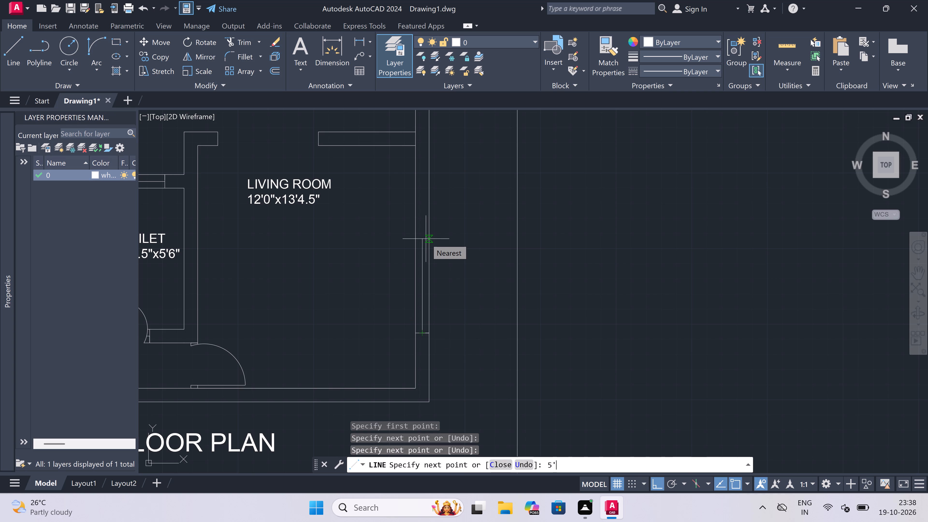
key("space")
left_click(413, 246)
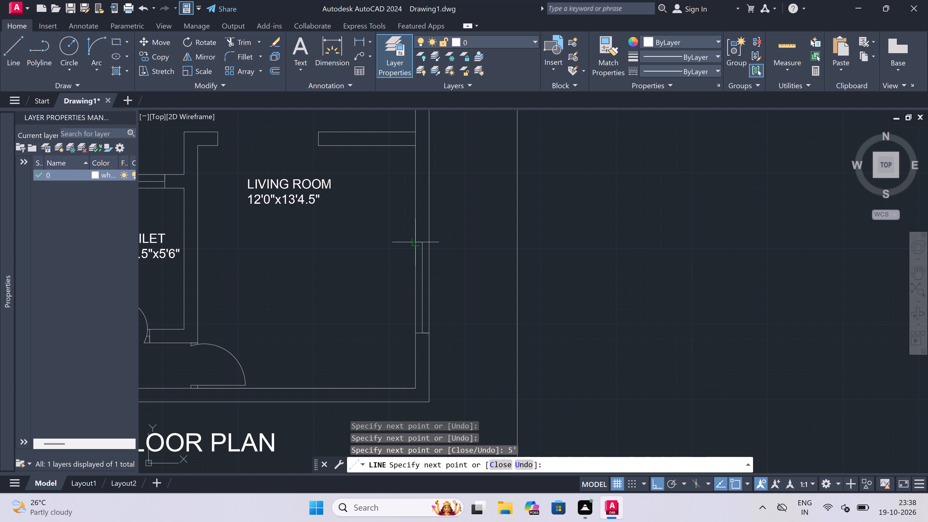
left_click(428, 240)
key("Escape")
Draw a 5' window with end jambs and a centre line in the right outer wall of the lobby.
scroll(428, 283, "down", 5)
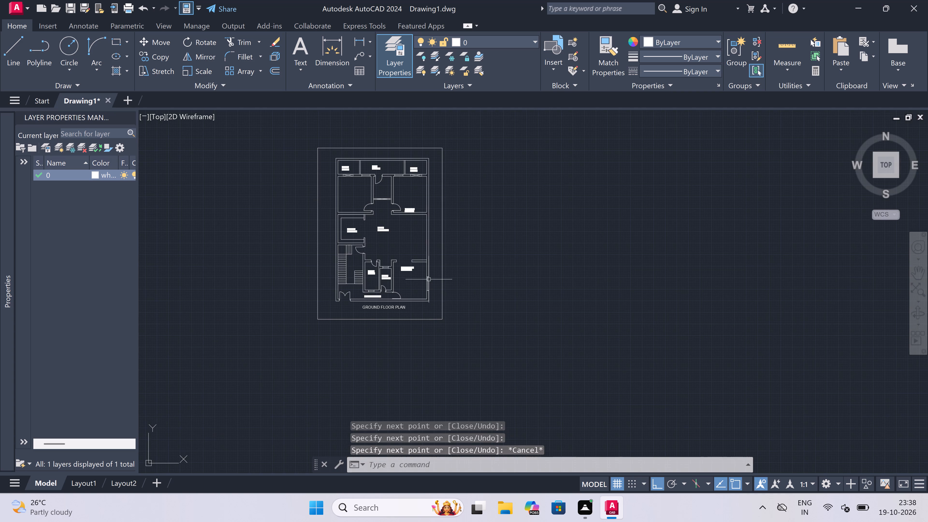
scroll(428, 228, "up", 3)
key("space")
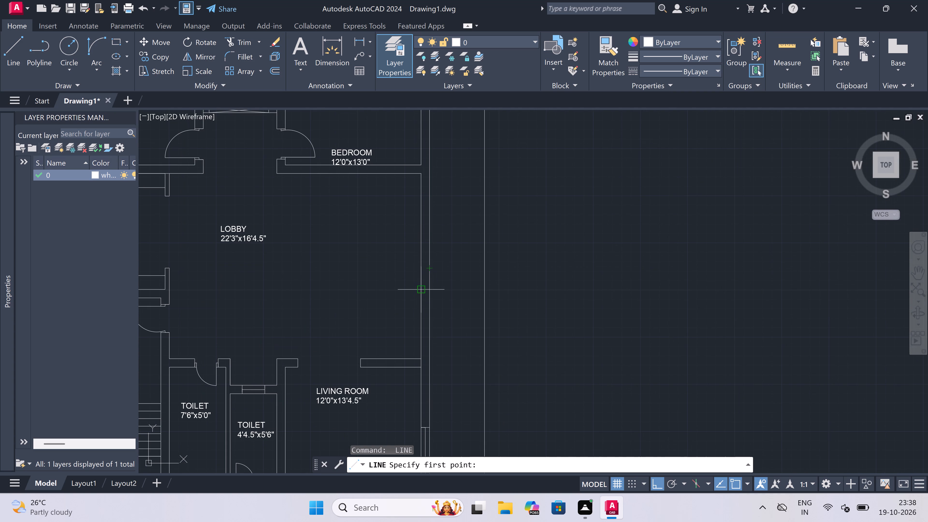
left_click(422, 287)
left_click(431, 286)
left_click(421, 288)
scroll(424, 250, "up", 3)
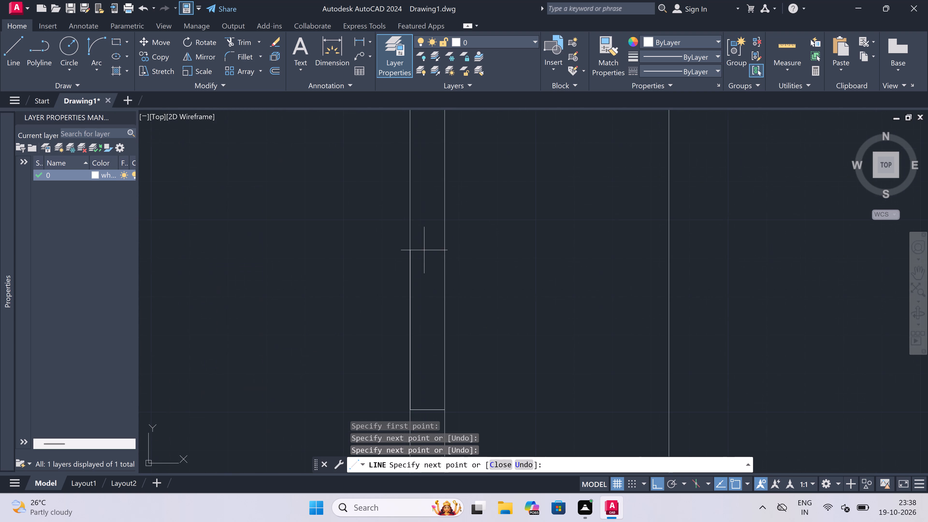
key("Escape")
key("space")
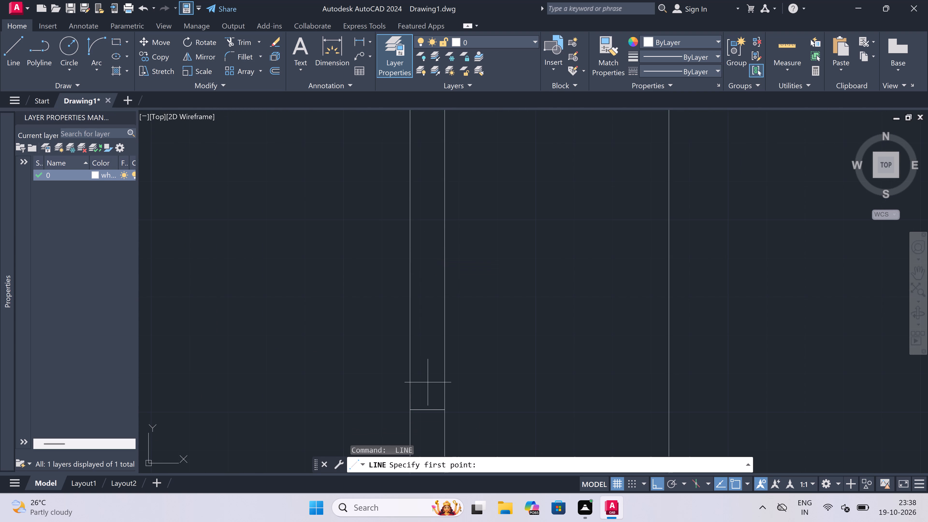
left_click(428, 410)
key("4")
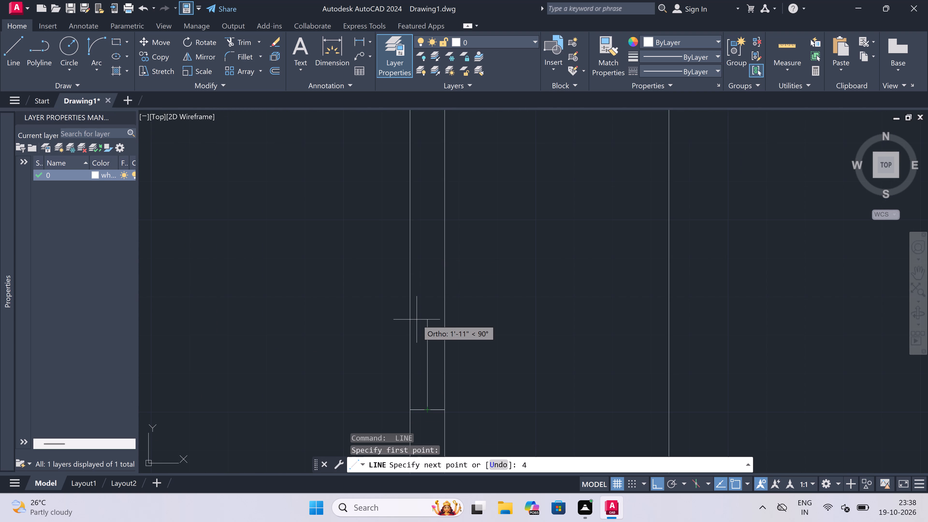
key("BackSpace")
type("5'")
key("space")
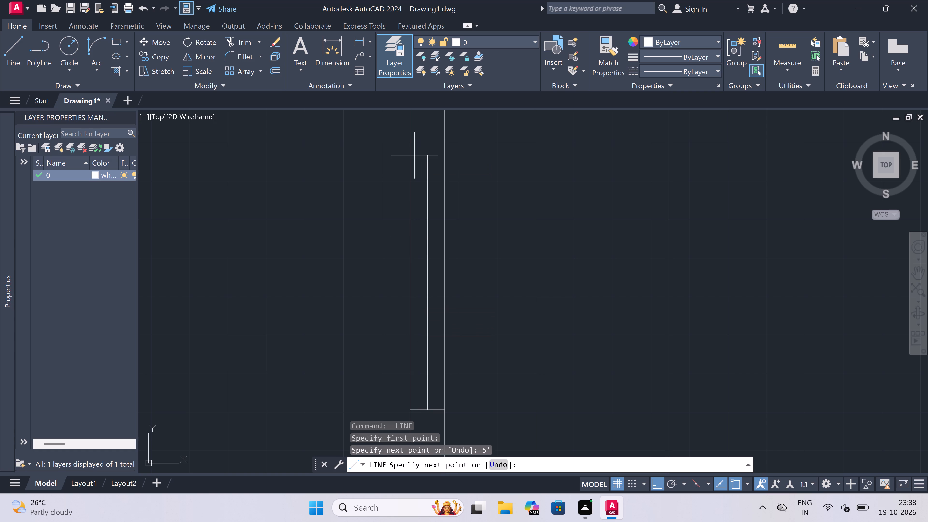
left_click(407, 178)
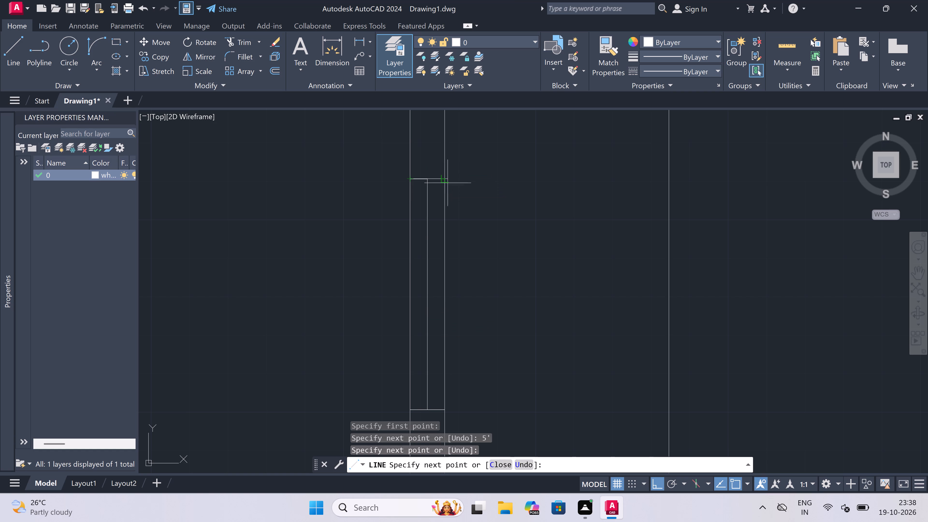
left_click(444, 178)
key("Escape")
Move the BEDROOM 12'0"x13'0" label straight up, clear of the bedroom's bottom wall.
scroll(393, 294, "down", 5)
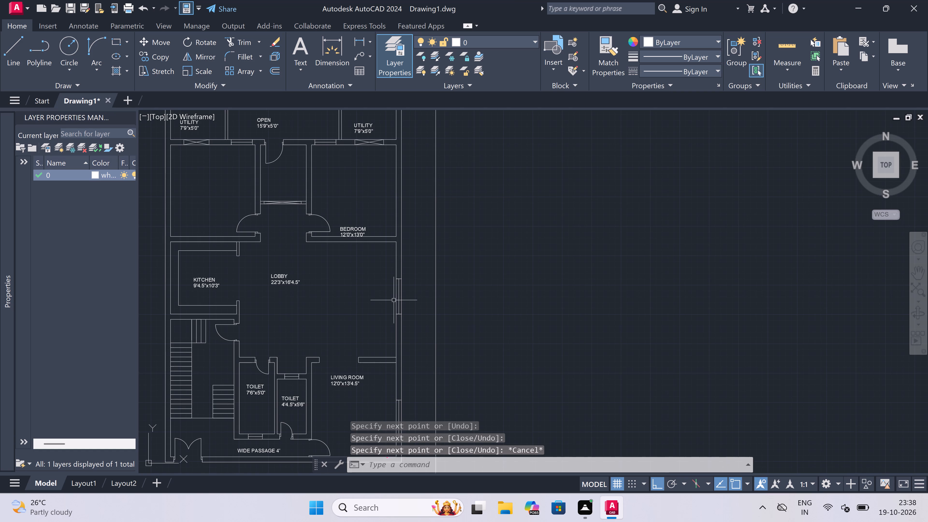
scroll(391, 191, "down", 4)
scroll(389, 178, "up", 4)
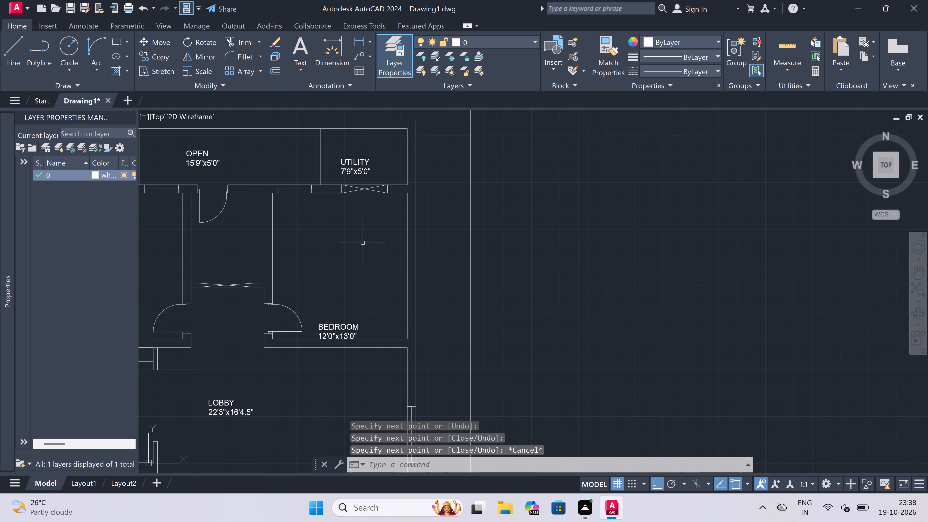
left_click(345, 323)
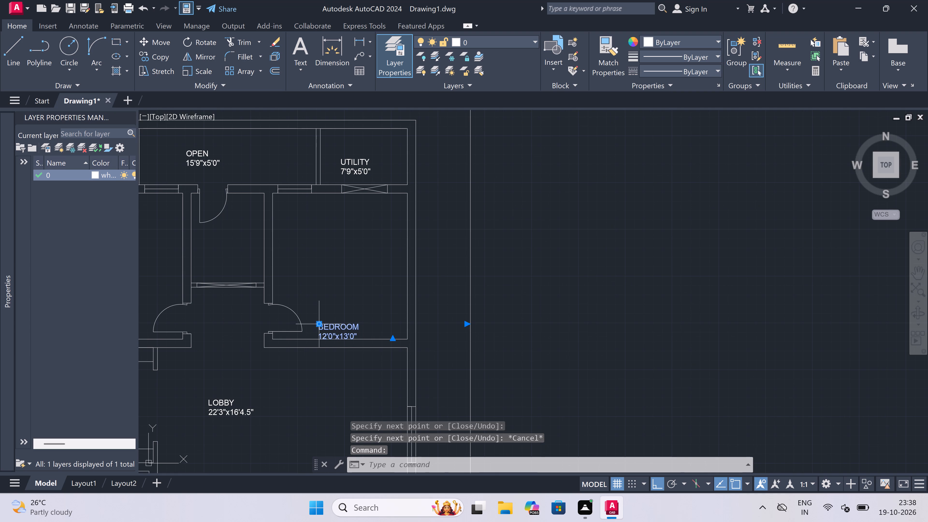
left_click(321, 324)
left_click(318, 279)
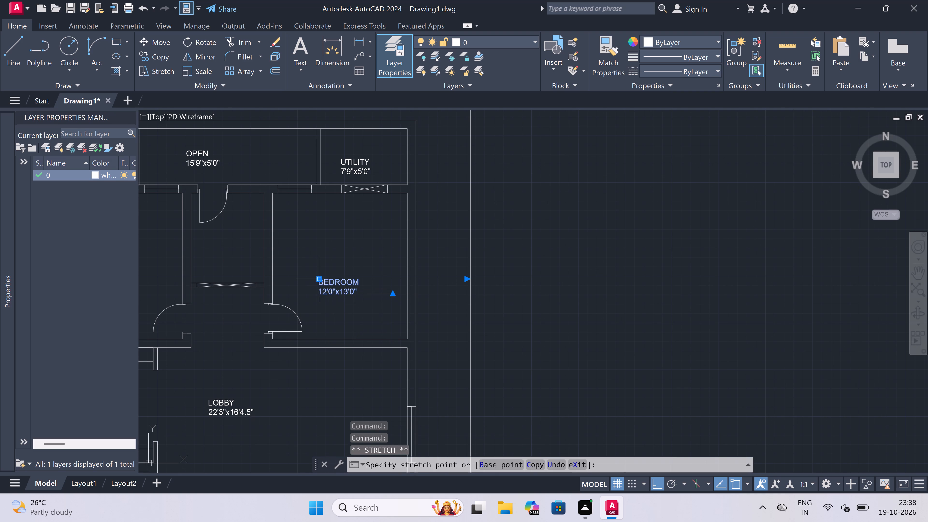
key("Escape")
Copy the BEDROOM 12'0"x13'0" label horizontally into the unlabelled room on the plan's left side.
scroll(402, 283, "down", 5)
scroll(369, 283, "up", 3)
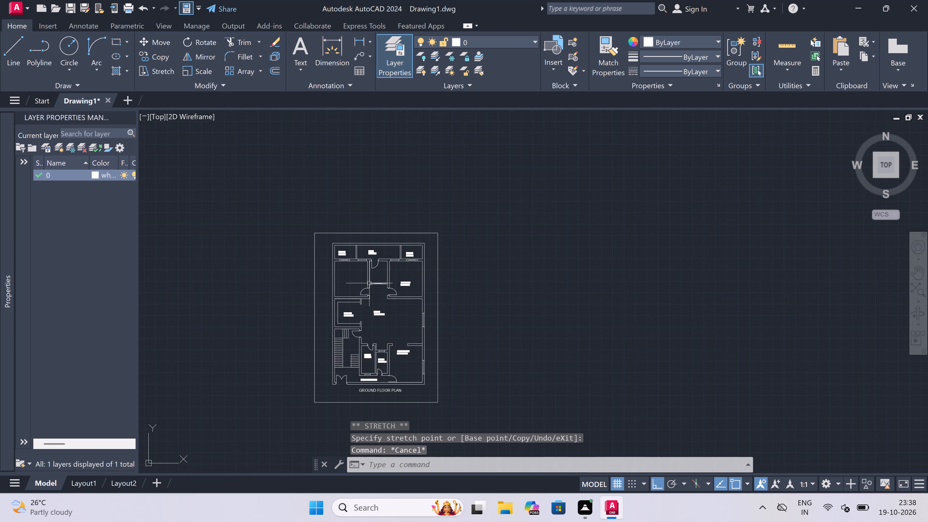
scroll(354, 266, "up", 1)
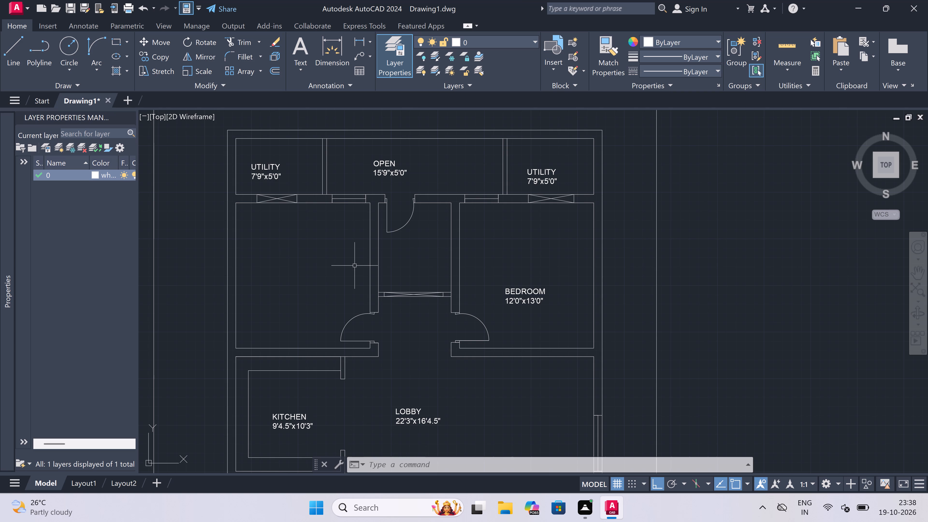
scroll(355, 266, "up", 2)
scroll(420, 261, "down", 2)
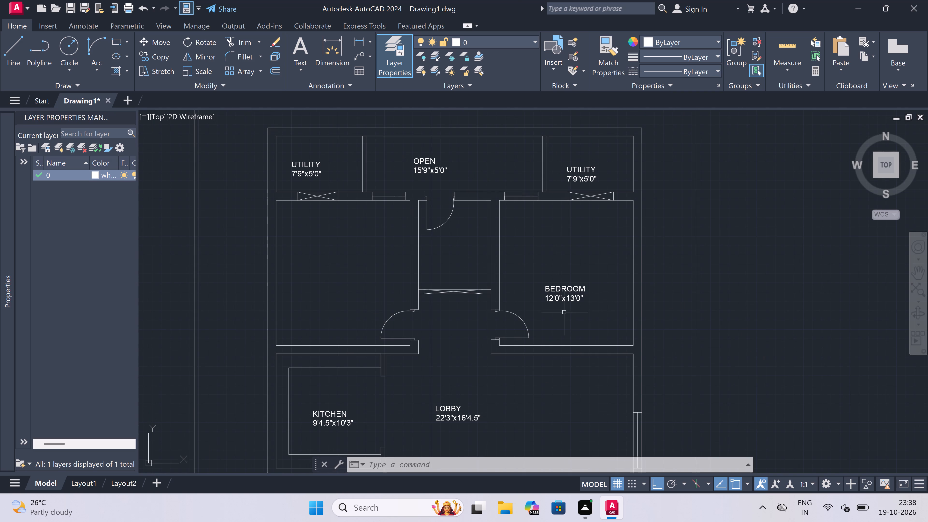
left_click(561, 294)
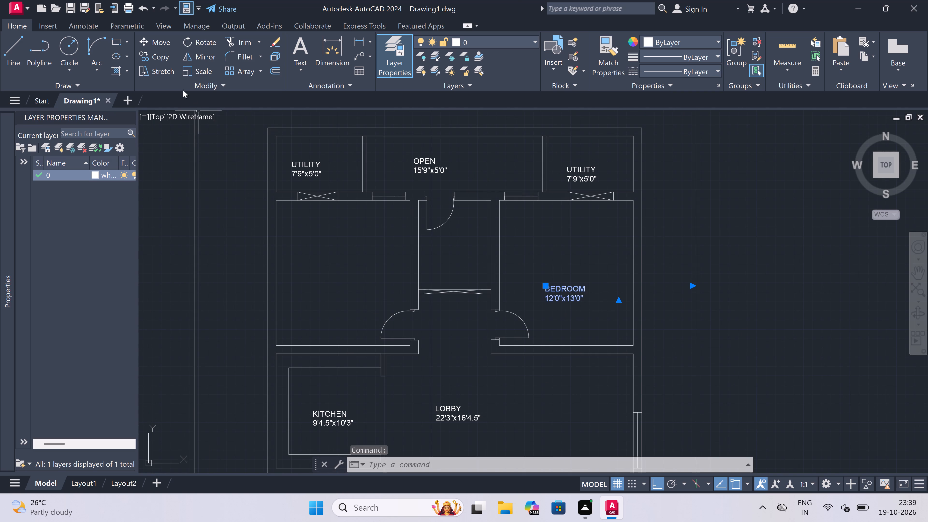
left_click(159, 53)
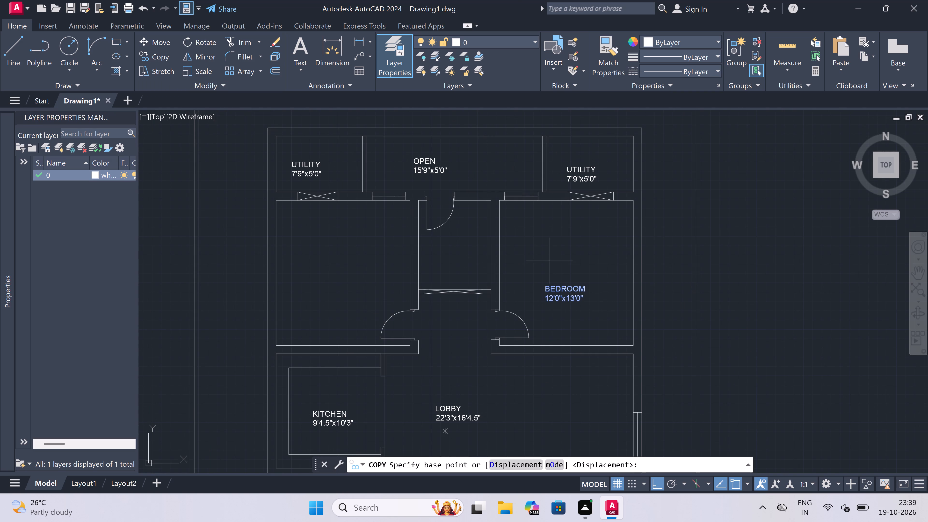
double_click(560, 292)
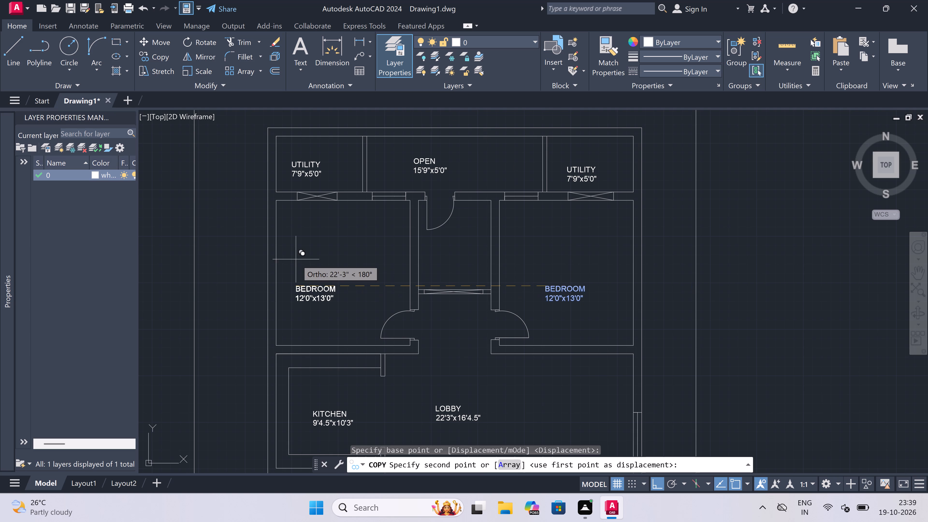
left_click(314, 259)
key("Escape")
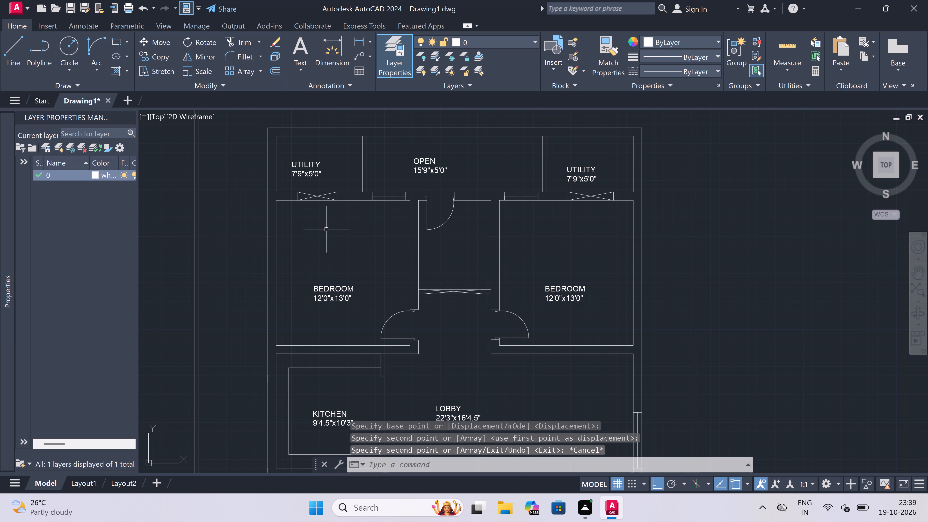
Draw a 5' window with end jambs and a centre line in the left bedroom's outer wall.
key("l")
key("space")
left_click(269, 232)
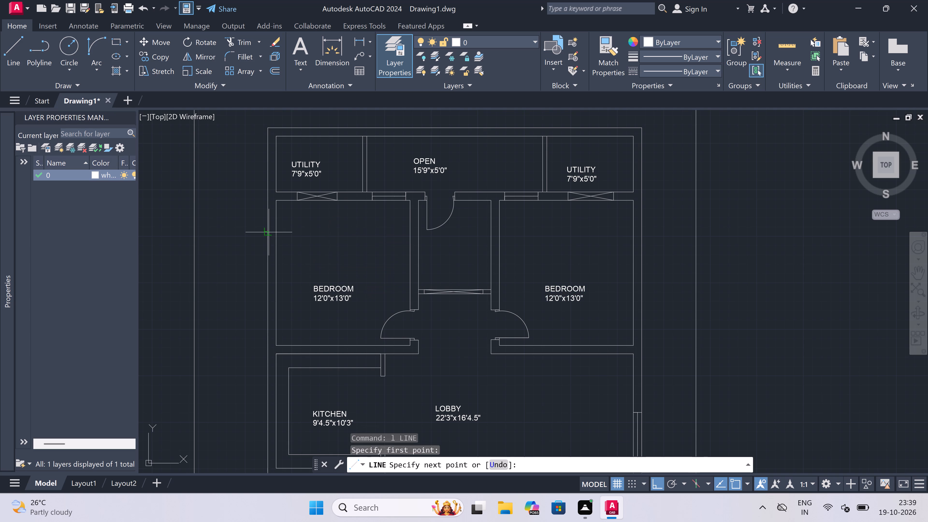
left_click(281, 228)
left_click(272, 232)
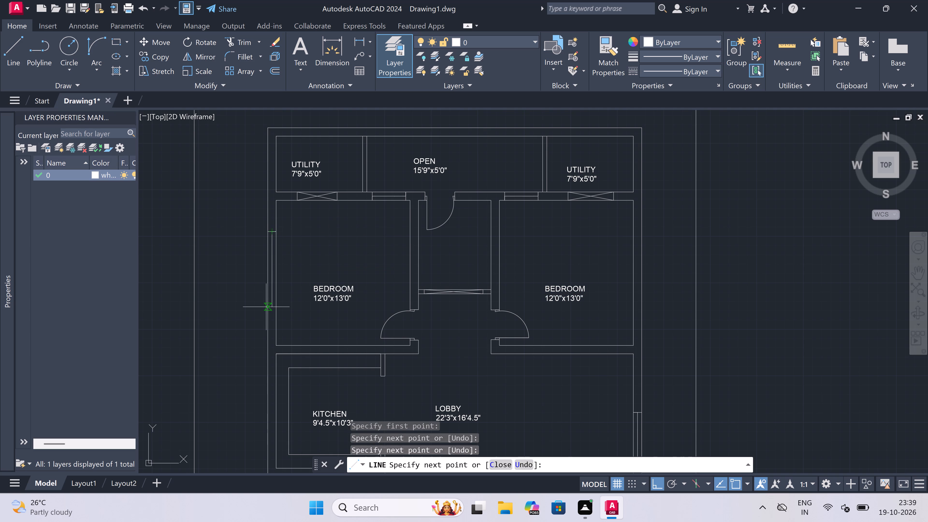
type("5'")
key("space")
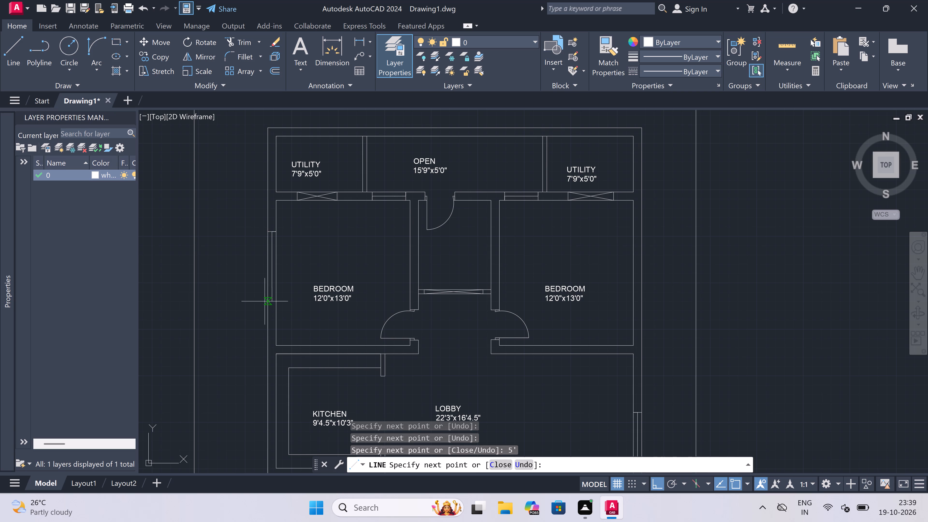
scroll(262, 293, "up", 2)
left_click(271, 283)
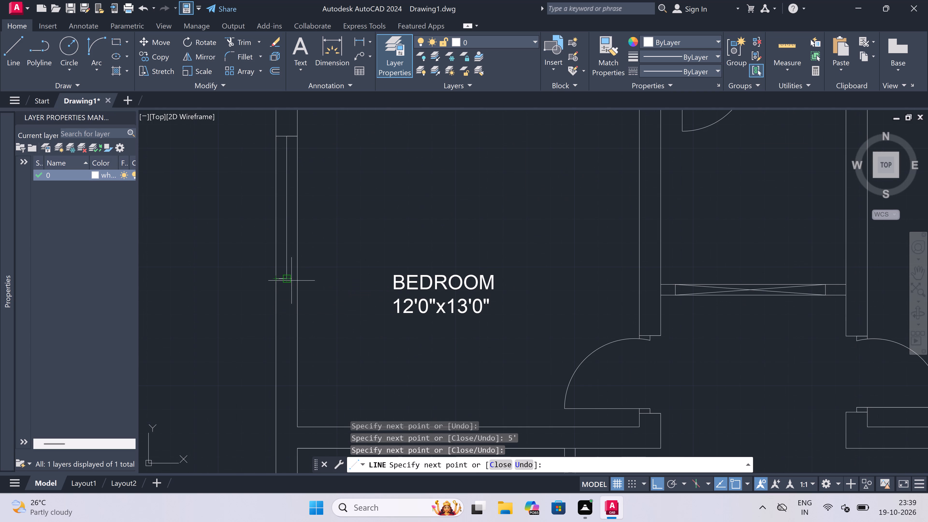
double_click(296, 280)
key("Escape")
Draw a 5' window with end jambs and a centre line in the right bedroom's outer wall.
scroll(294, 283, "down", 5)
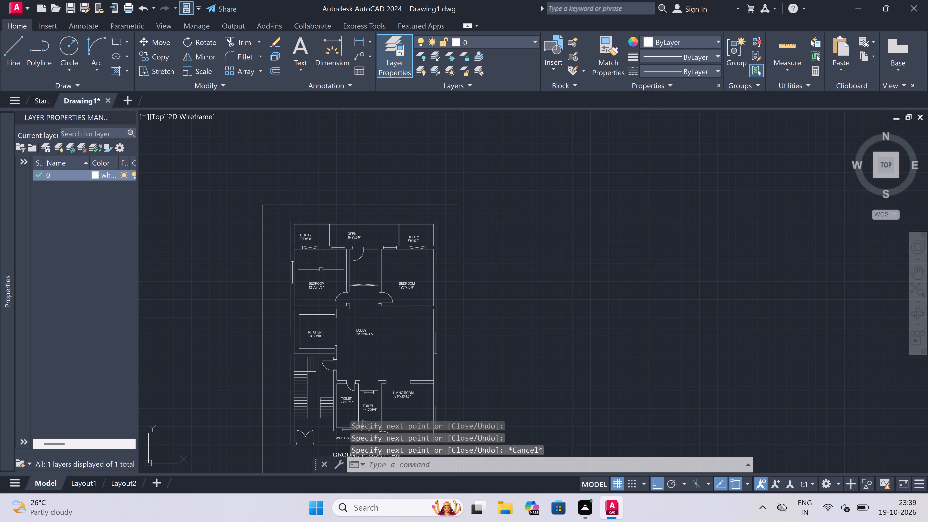
scroll(430, 255, "up", 3)
key("space")
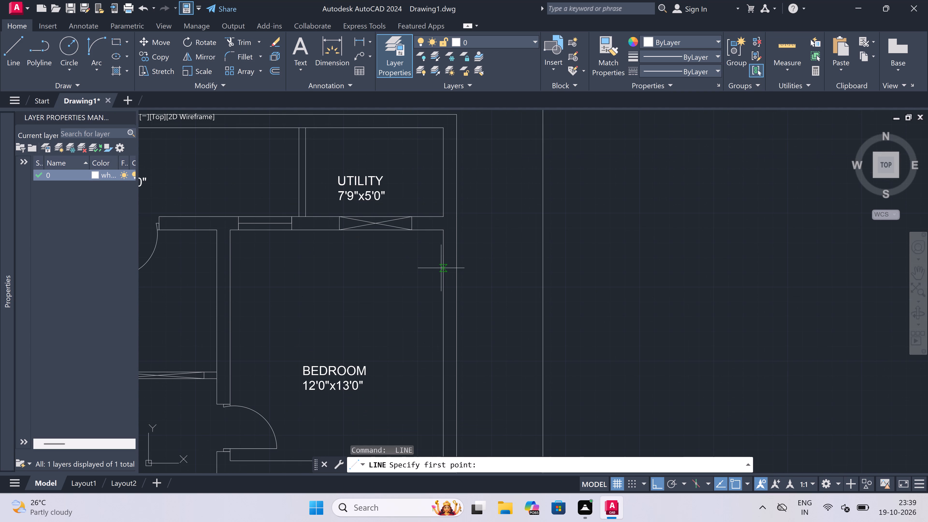
left_click(444, 278)
left_click(457, 279)
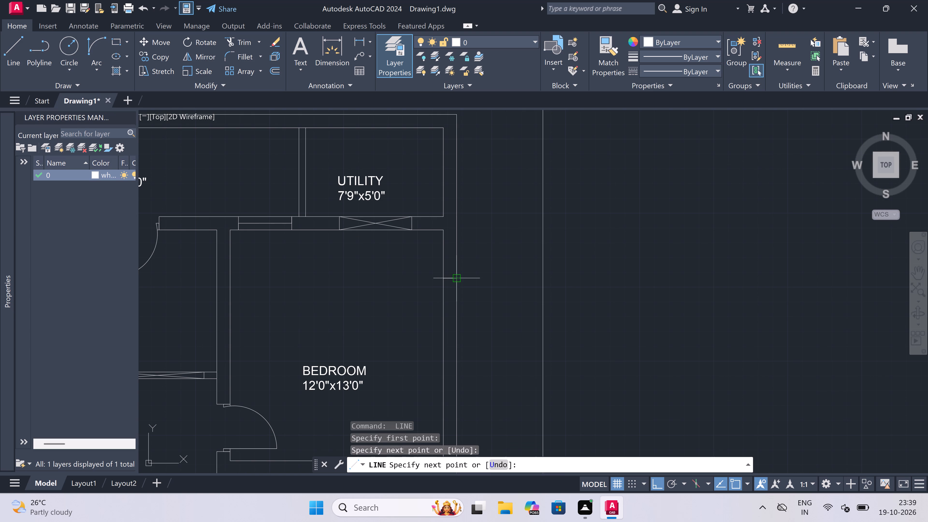
left_click_drag(450, 279, 451, 285)
type("5'")
key("space")
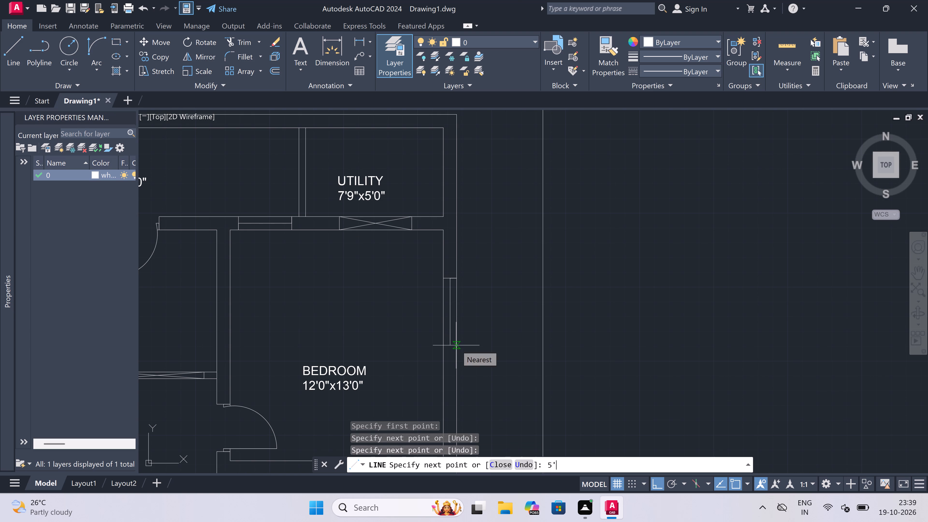
scroll(462, 365, "up", 2)
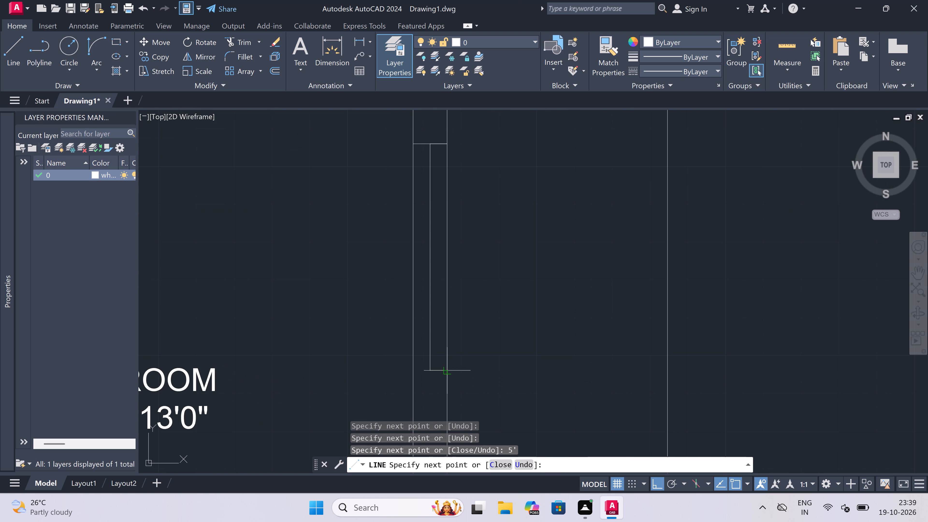
left_click(445, 372)
left_click(410, 372)
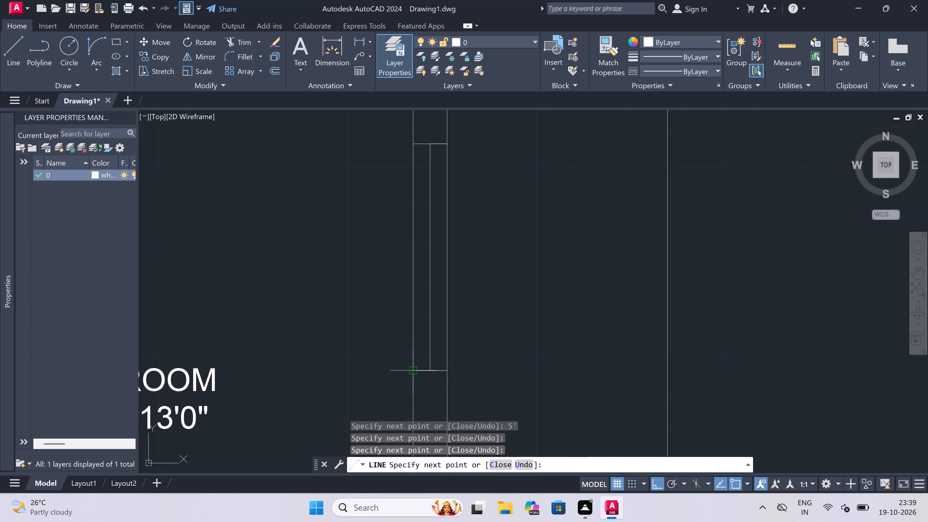
key("Escape")
Draw a 3' window with end jambs and a centre line in the kitchen's outer wall.
scroll(406, 349, "down", 8)
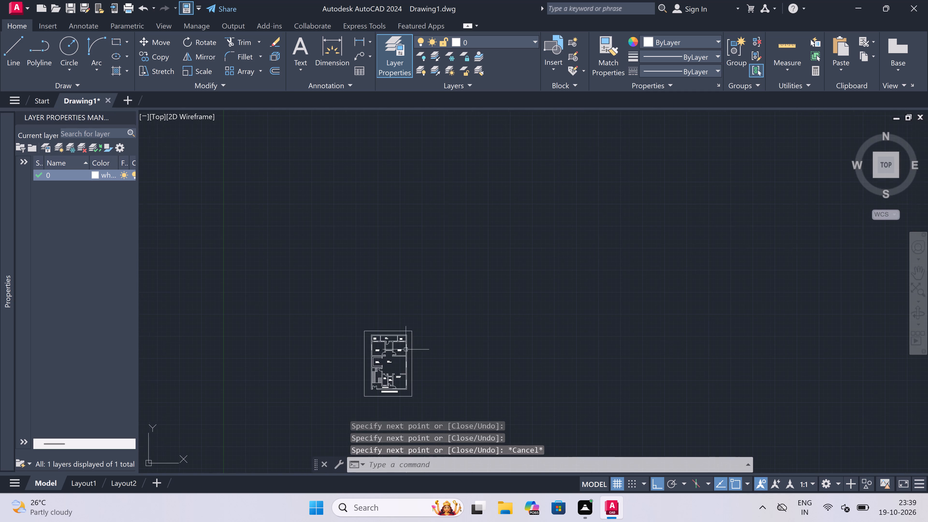
scroll(405, 364, "up", 4)
scroll(221, 338, "up", 2)
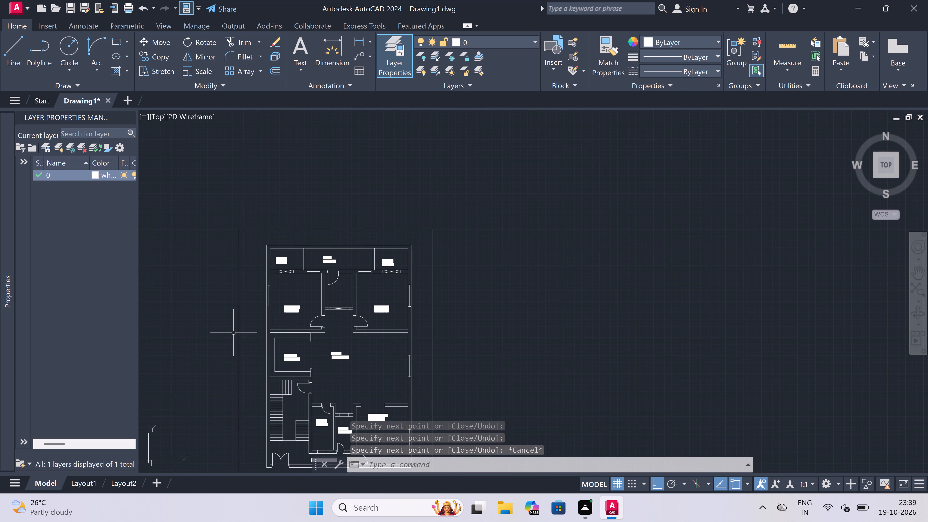
scroll(303, 353, "down", 5)
scroll(305, 370, "up", 4)
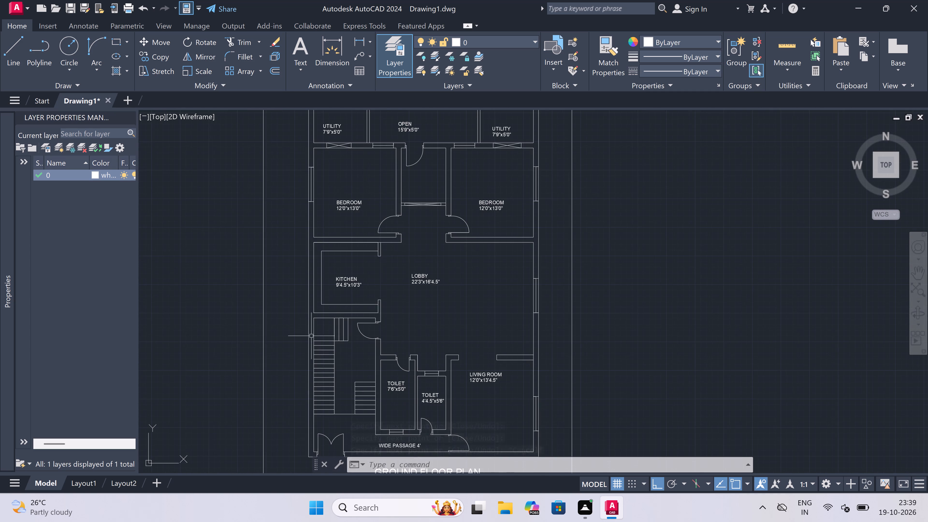
scroll(314, 299, "up", 2)
scroll(312, 266, "down", 3)
scroll(307, 245, "up", 3)
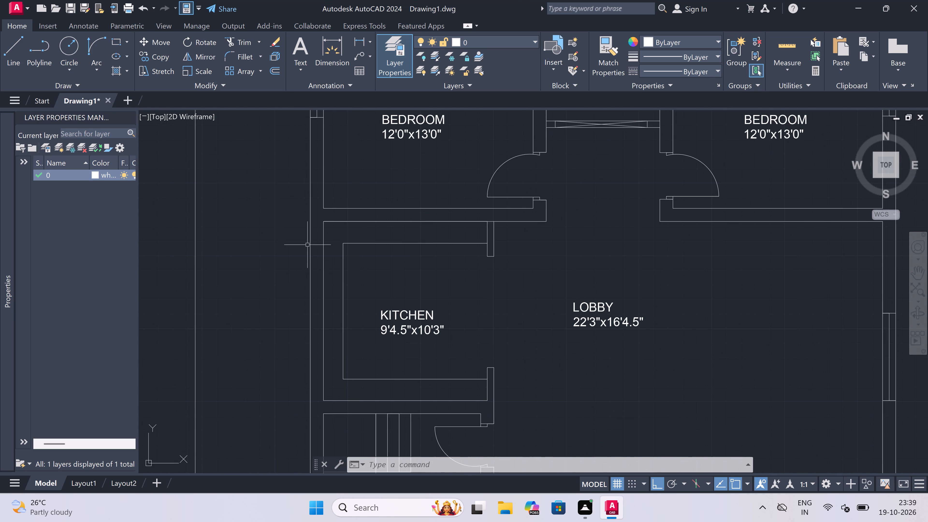
key("space")
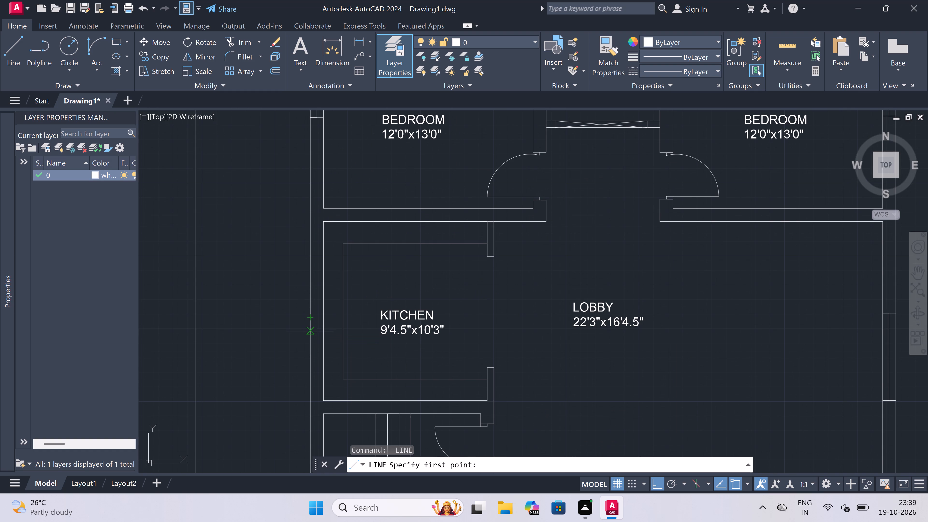
left_click(310, 331)
left_click(325, 329)
left_click_drag(317, 330, 317, 325)
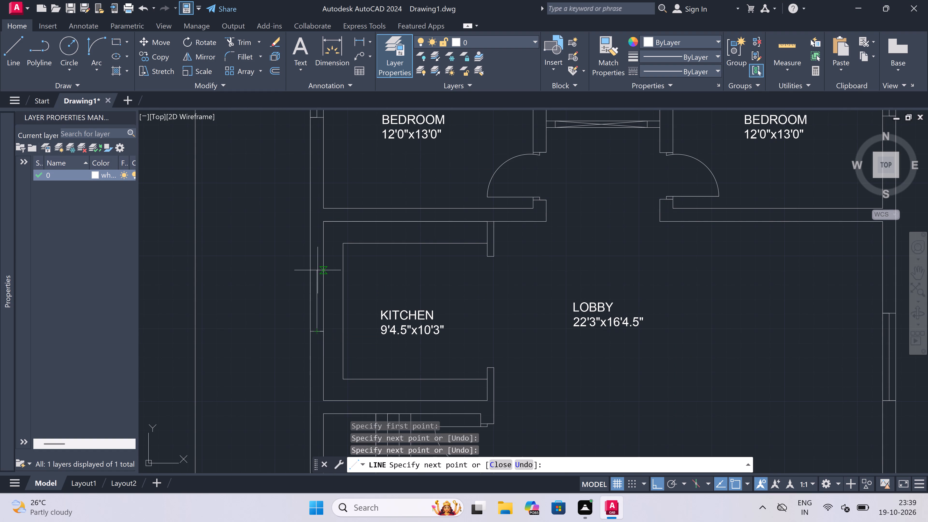
type("3'")
key("space")
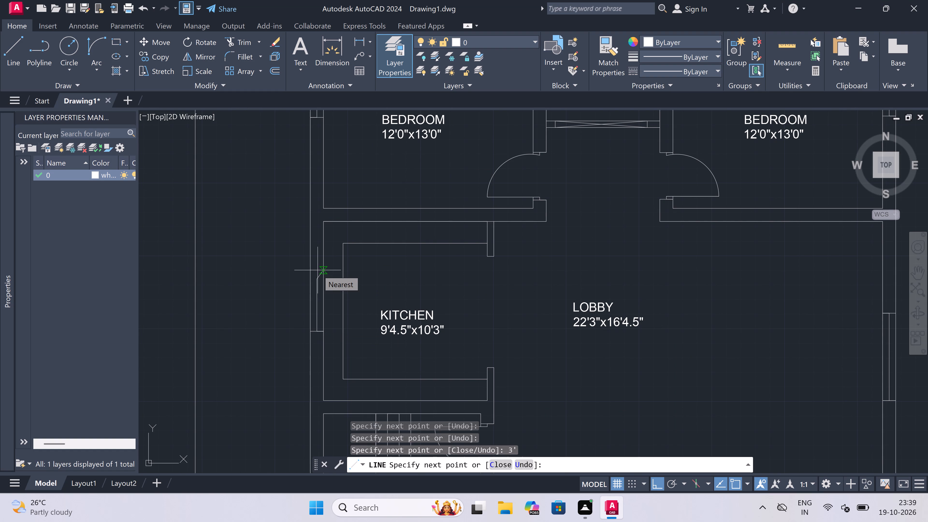
scroll(317, 271, "up", 2)
left_click(329, 291)
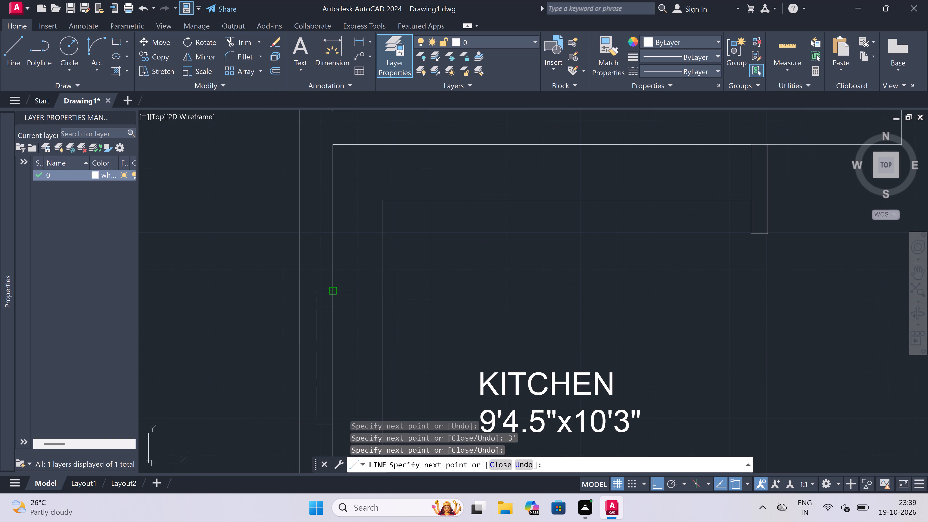
left_click(301, 292)
key("Escape")
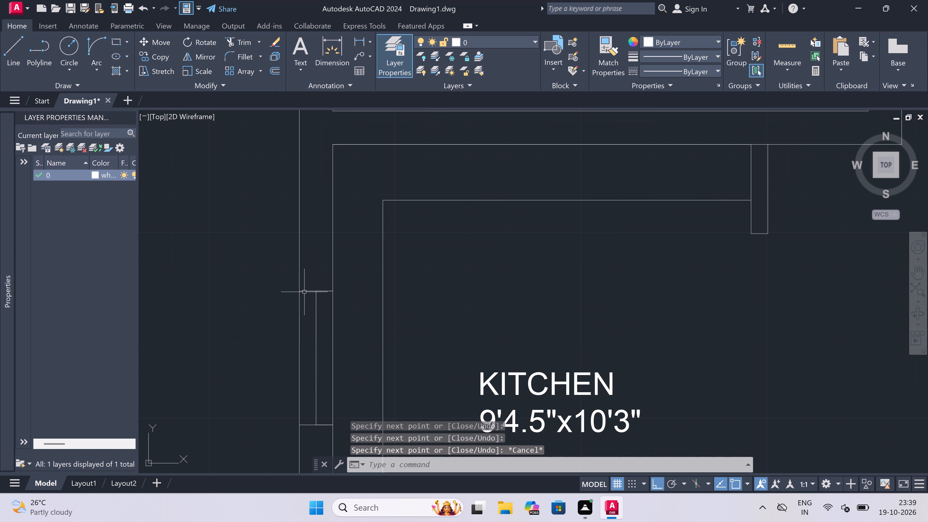
Add a two-line multiline text label reading PRAYER RROM and 6'6"x8'0" in the small room between the two bedrooms.
scroll(313, 298, "down", 6)
scroll(344, 253, "up", 3)
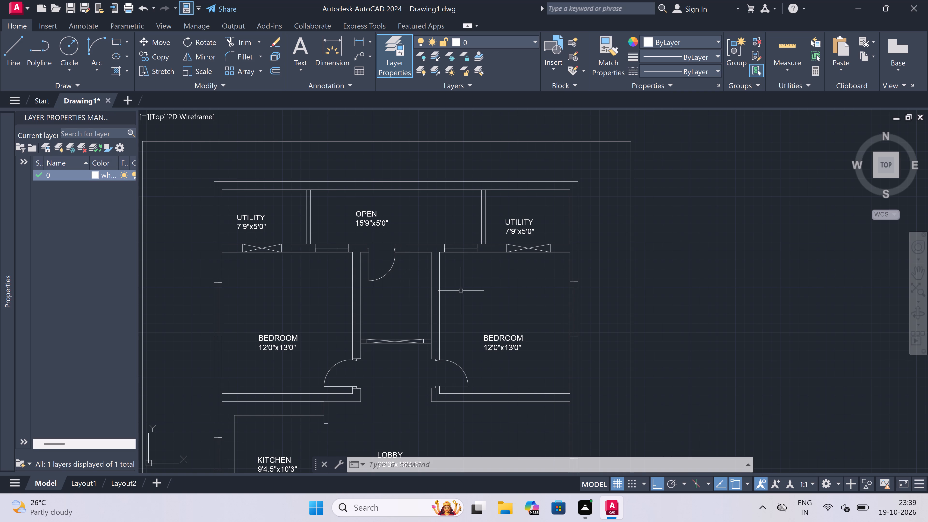
scroll(402, 305, "up", 1)
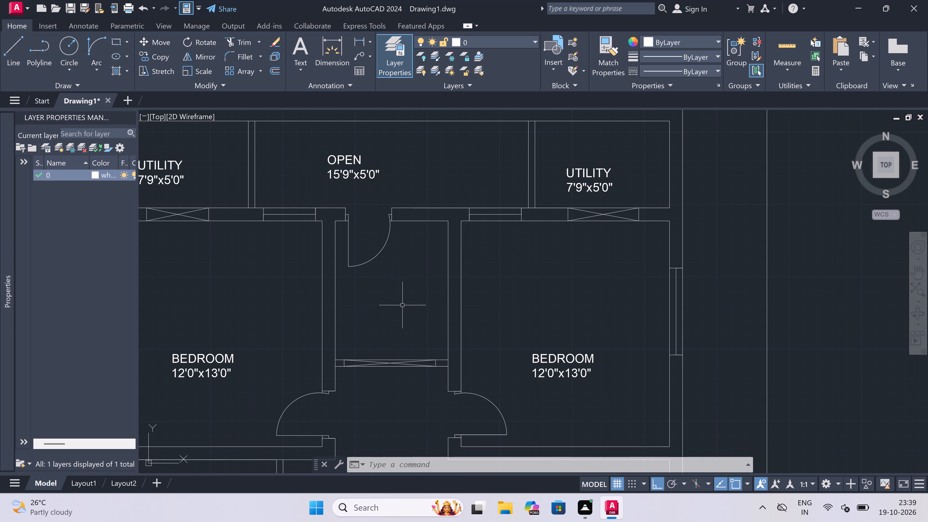
key("m")
key("t")
key("space")
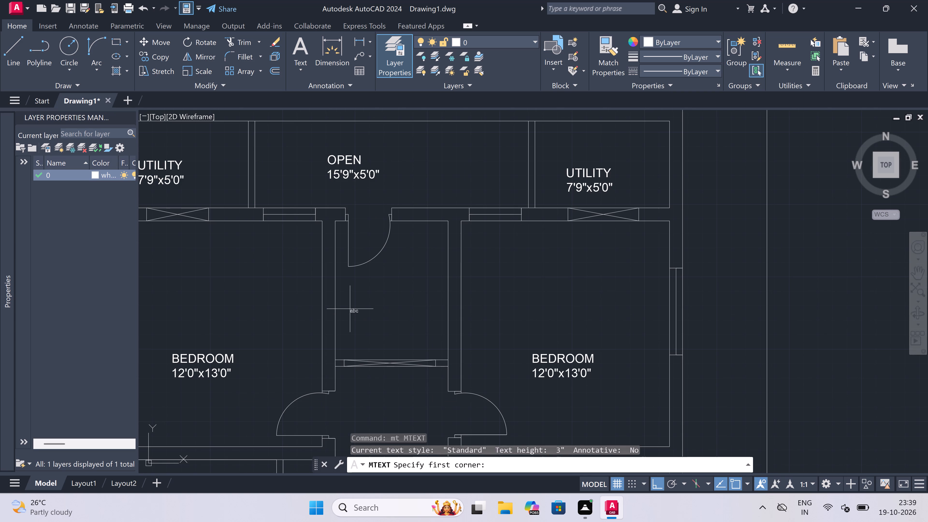
left_click_drag(349, 307, 352, 307)
left_click(536, 309)
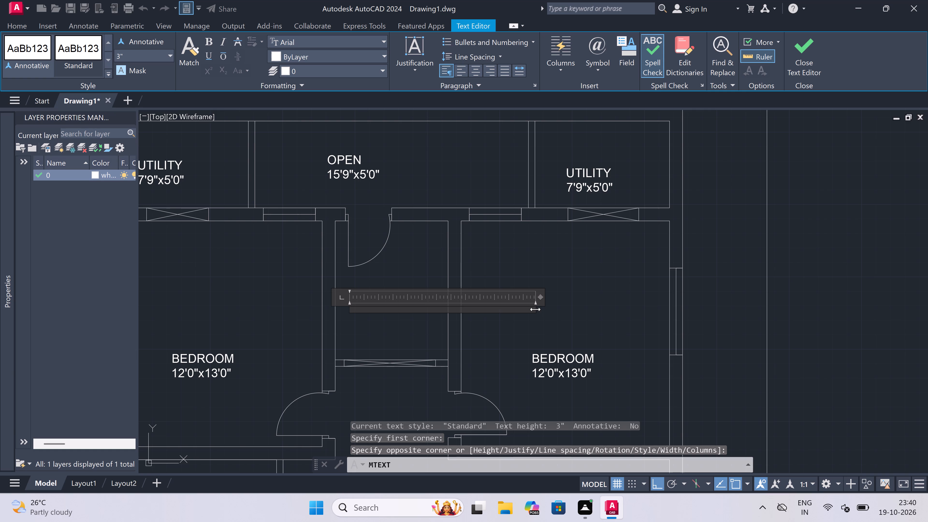
key("p")
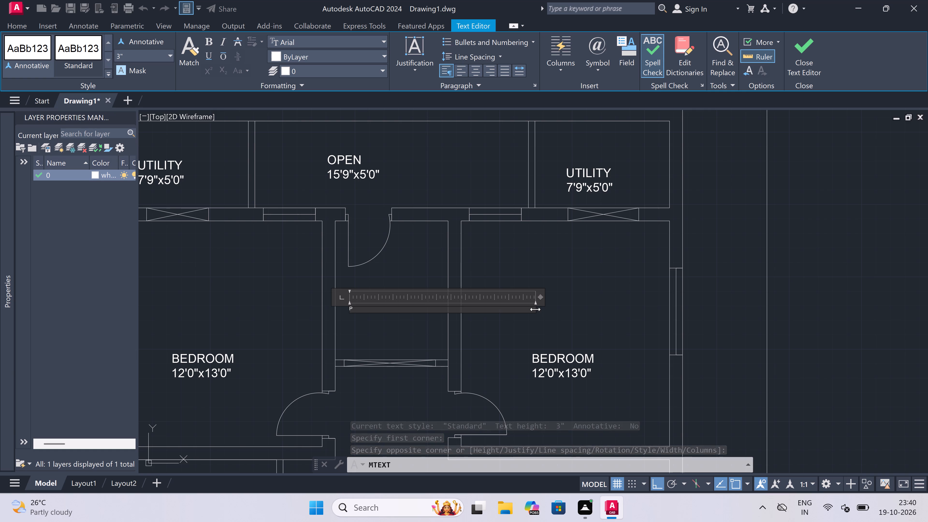
key("r")
key("a")
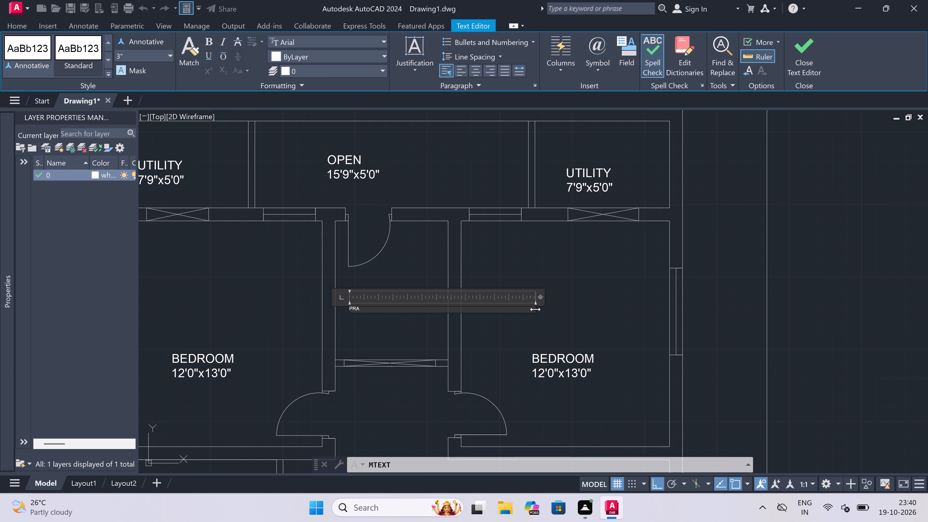
type("YW")
key("BackSpace")
key("e")
key("r")
key("space")
type("RR")
key("o")
key("m")
key("Return")
type("6'6")
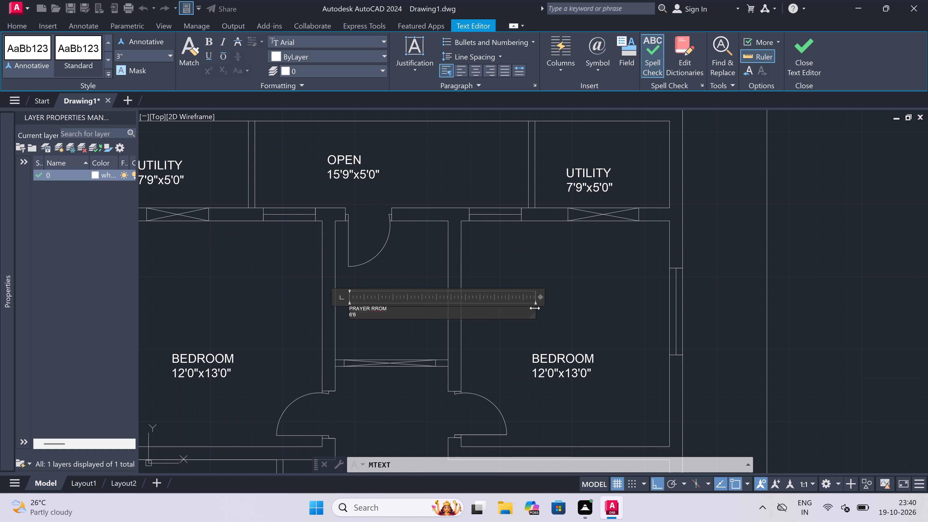
type("\"x")
type("8'0")
key("shift+quotedbl")
left_click(377, 336)
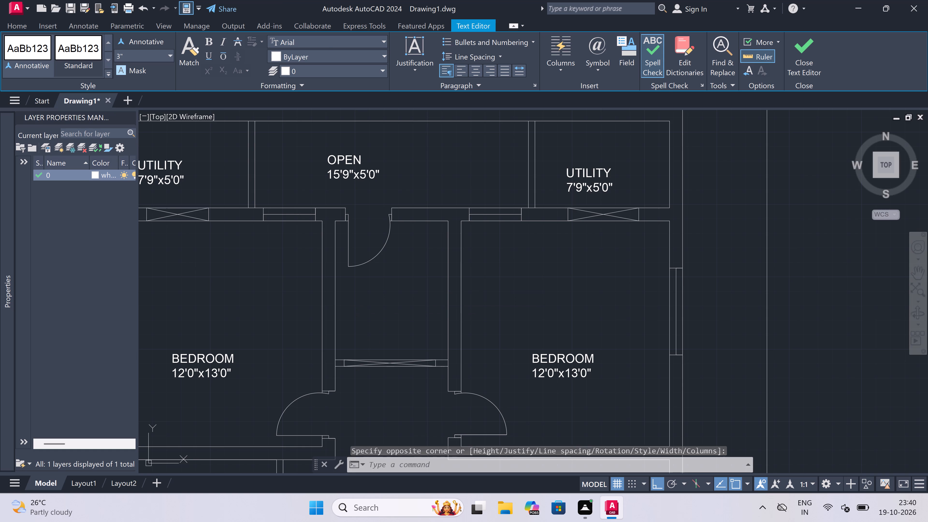
Set the text height of the PRAYER RROM label between the two bedrooms to 7".
scroll(386, 291, "down", 5)
scroll(387, 294, "up", 6)
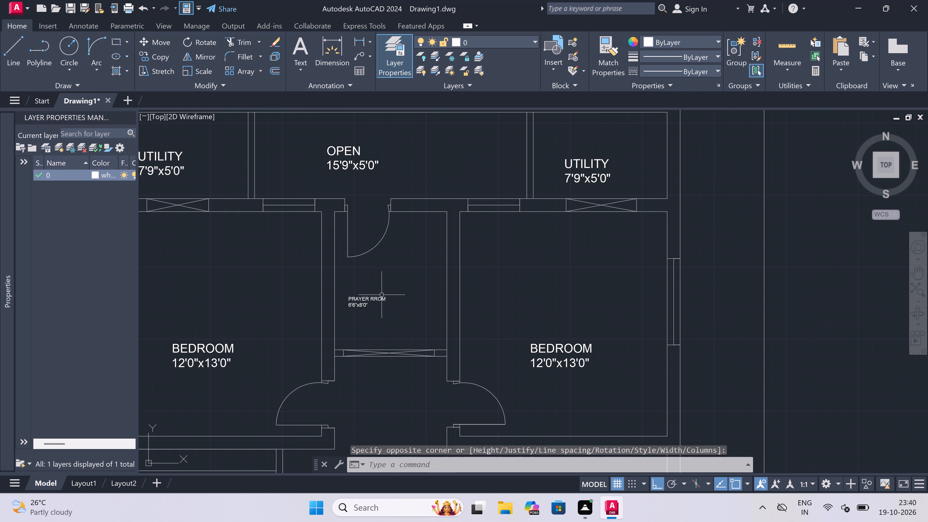
left_click(382, 295)
left_click(362, 314)
right_click(361, 306)
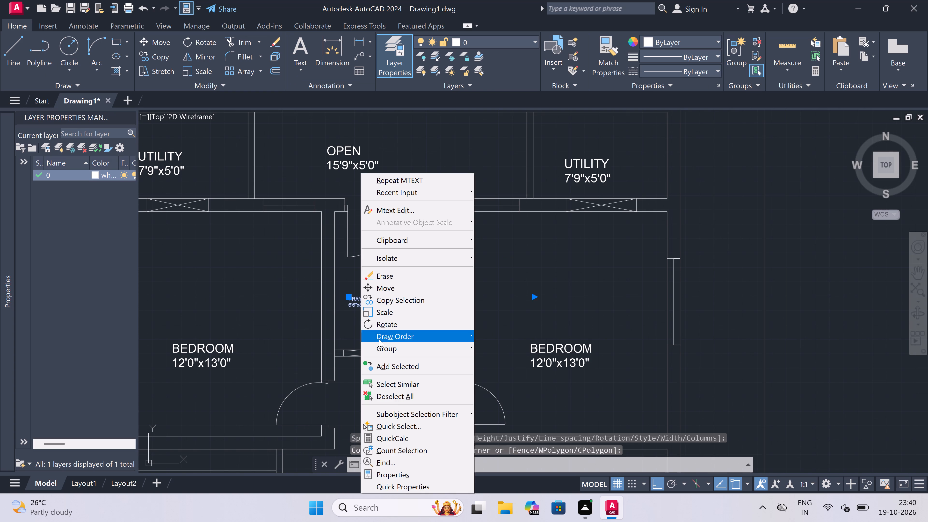
left_click(401, 473)
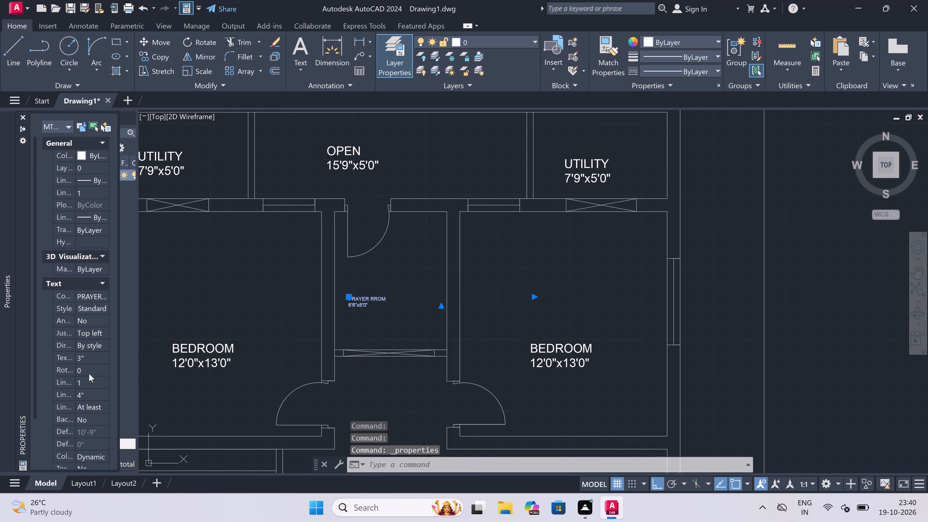
left_click(92, 356)
key("BackSpace")
key("BackSpace")
key("5")
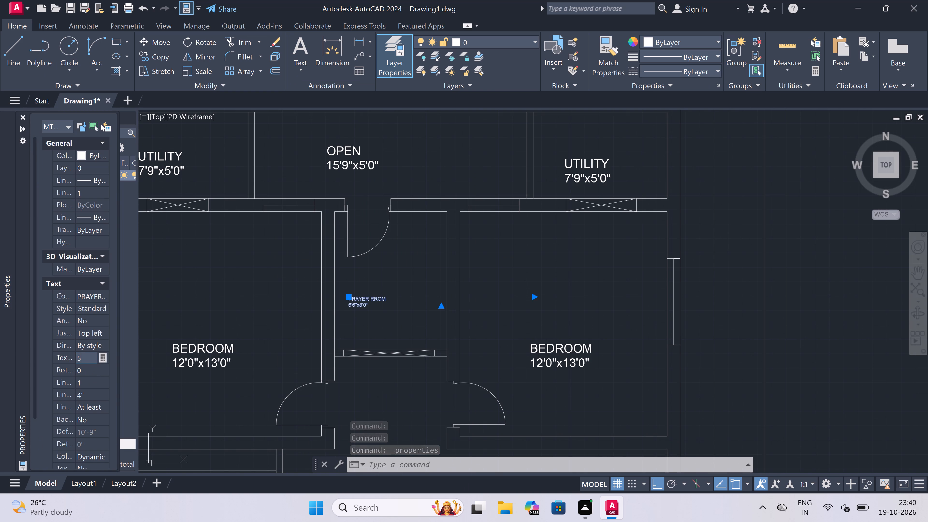
key("BackSpace")
key("6")
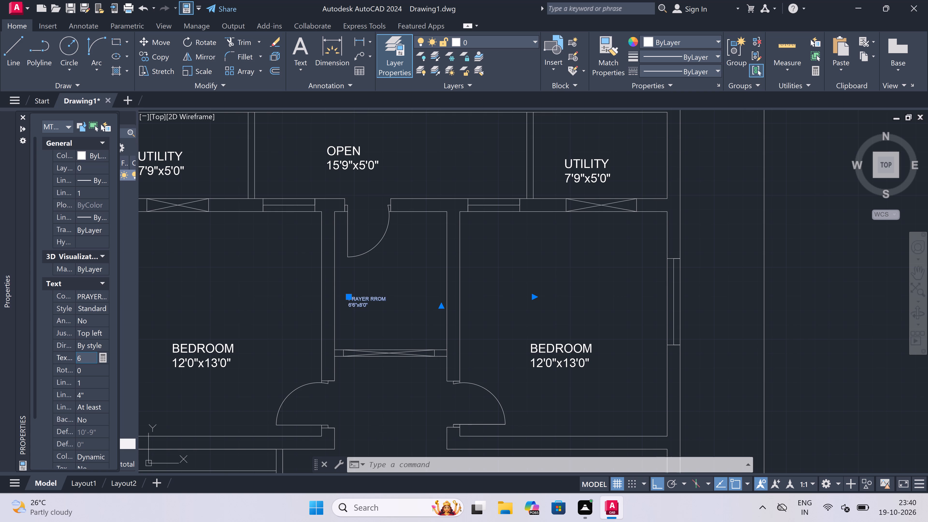
key("BackSpace")
key("7")
key("shift+quotedbl")
left_click(232, 312)
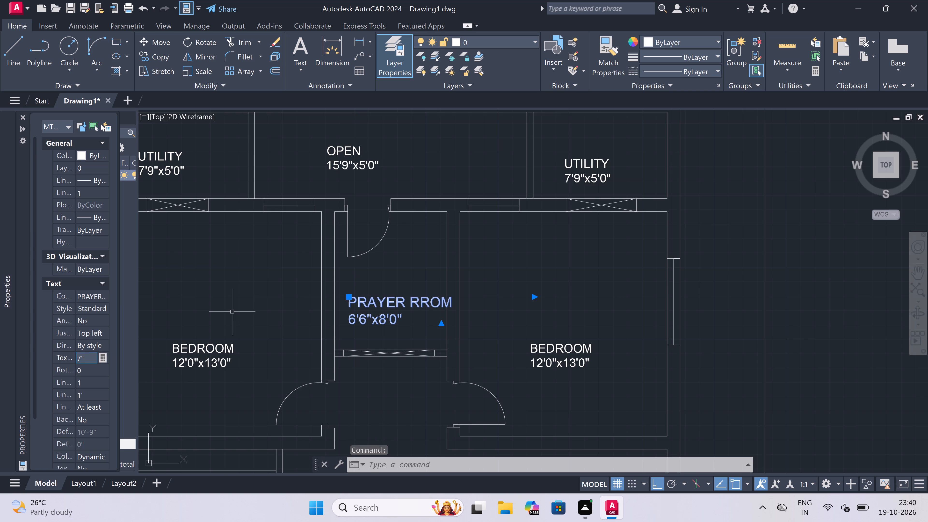
Reduce the PRAYER RROM label's text height to 6" and deselect it.
left_click(85, 358)
key("BackSpace")
key("BackSpace")
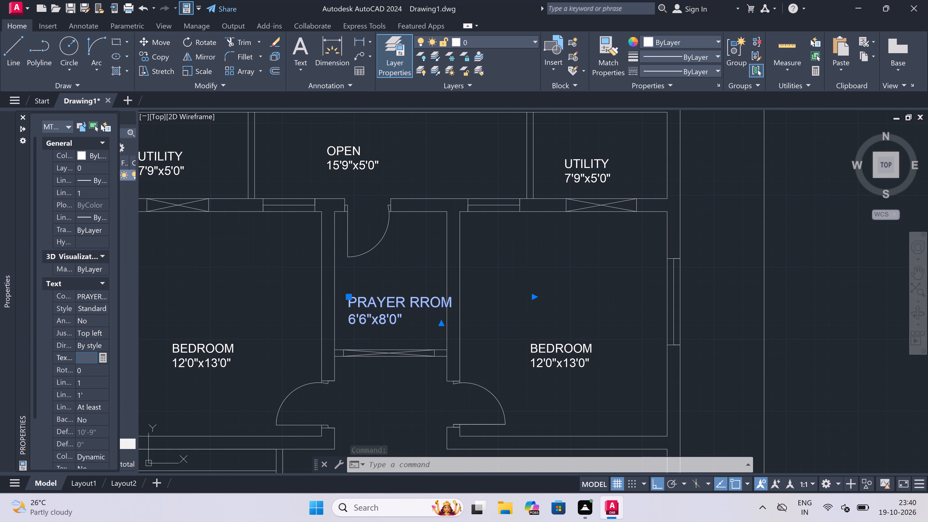
key("6")
key("shift+quotedbl")
left_click(299, 271)
key("Escape")
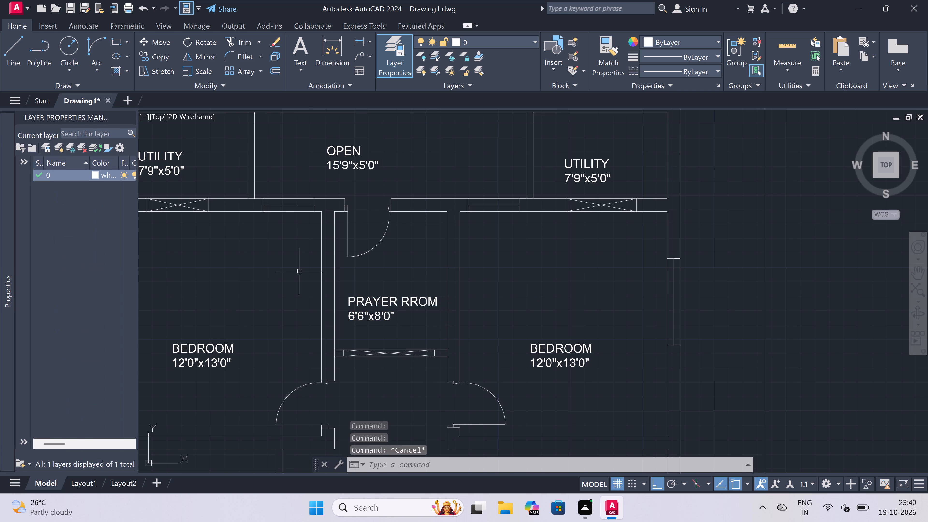
key("Escape")
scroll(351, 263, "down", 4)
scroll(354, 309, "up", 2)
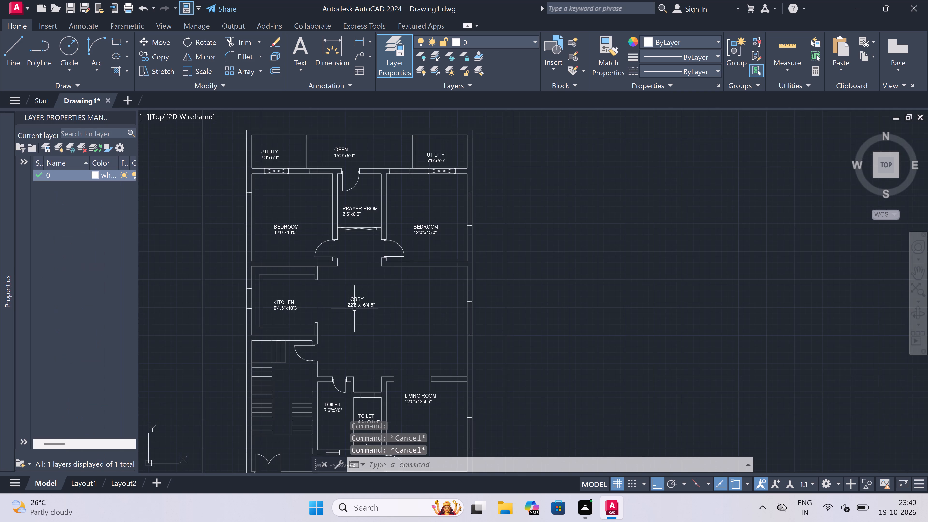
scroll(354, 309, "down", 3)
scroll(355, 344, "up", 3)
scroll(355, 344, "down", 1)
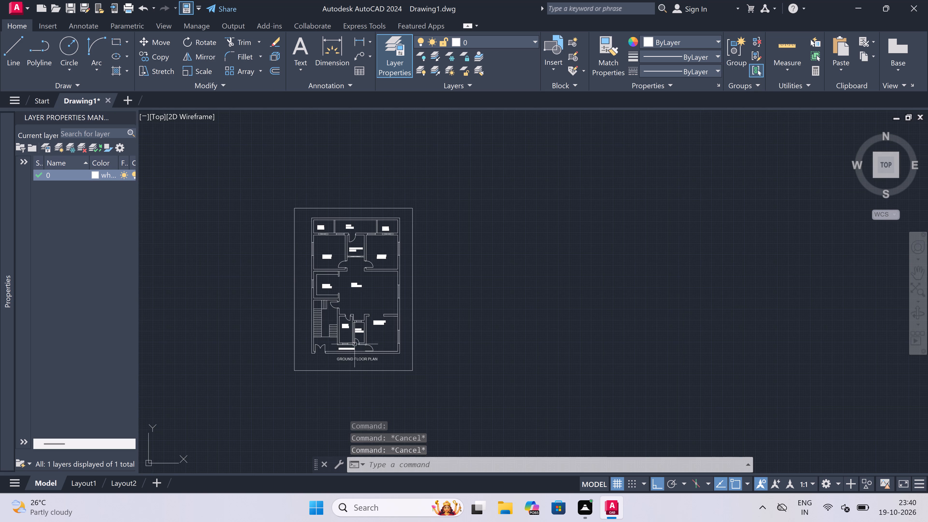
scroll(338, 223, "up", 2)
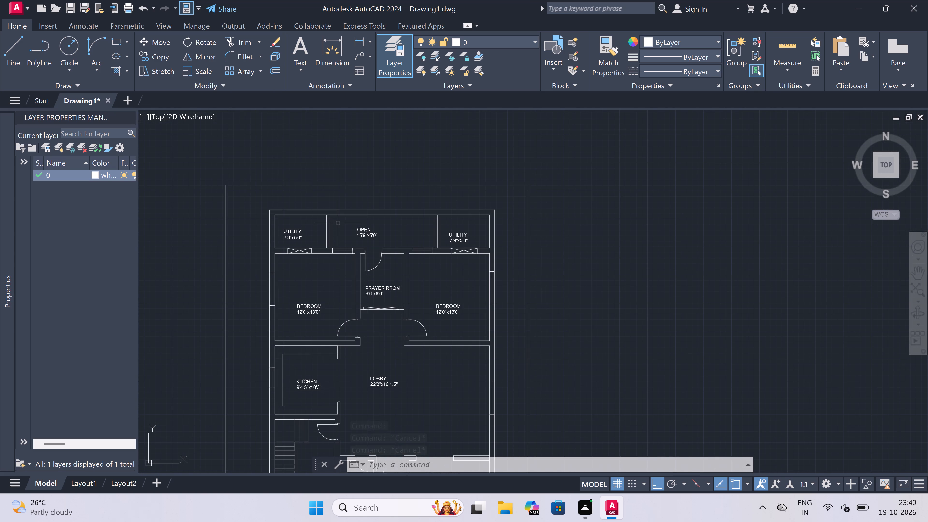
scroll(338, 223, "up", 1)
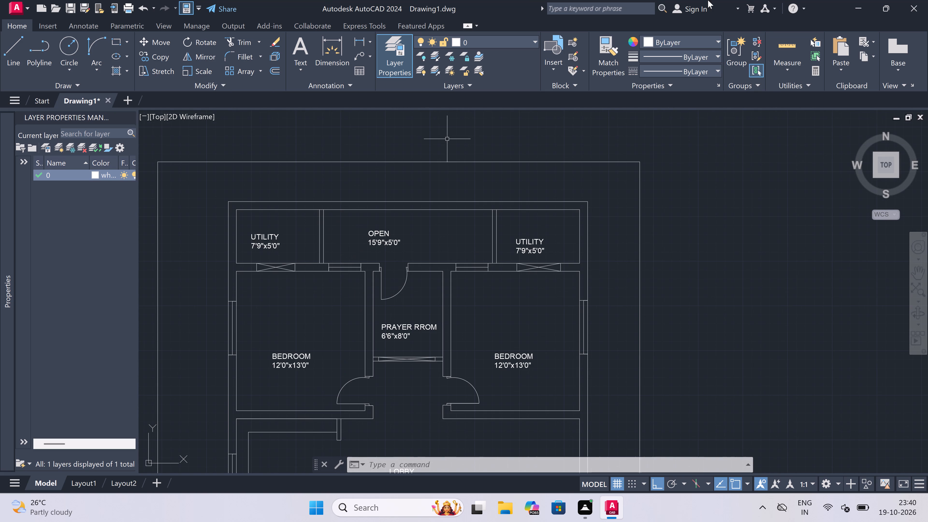
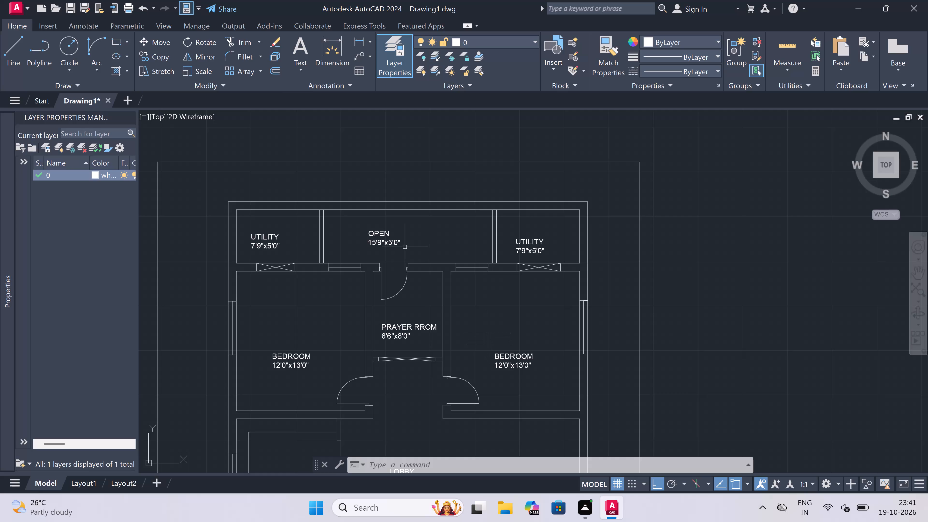
Hatch the walls around the utility rooms, open area and prayer room with the ANSI32 pattern in colour 122,175,223.
key("h")
key("space")
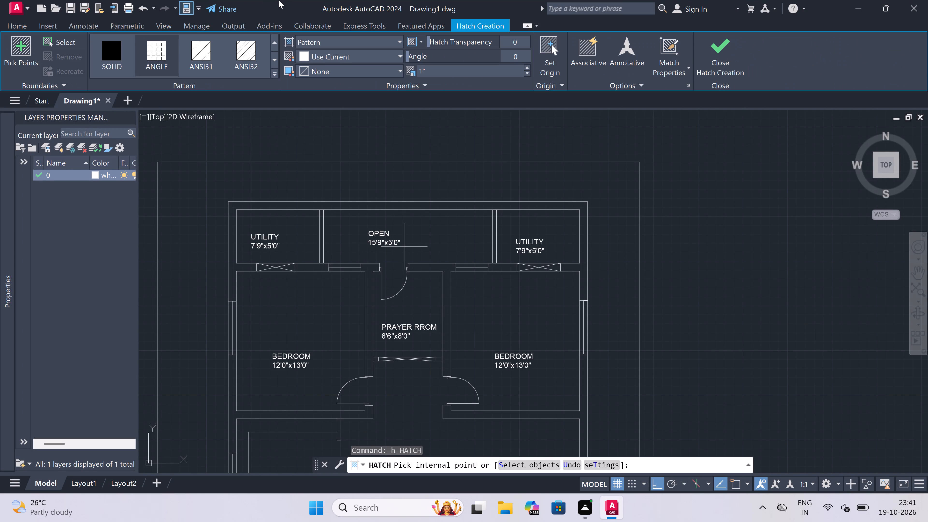
left_click(239, 53)
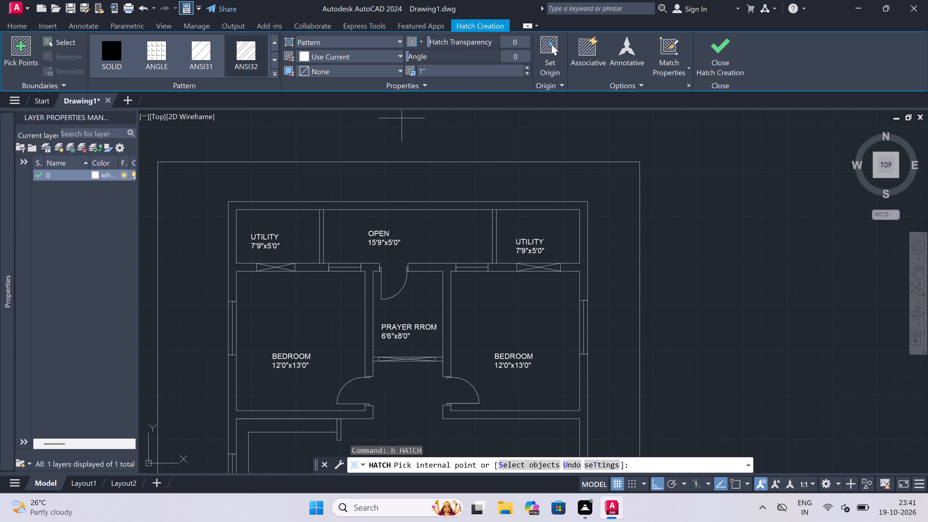
left_click(348, 54)
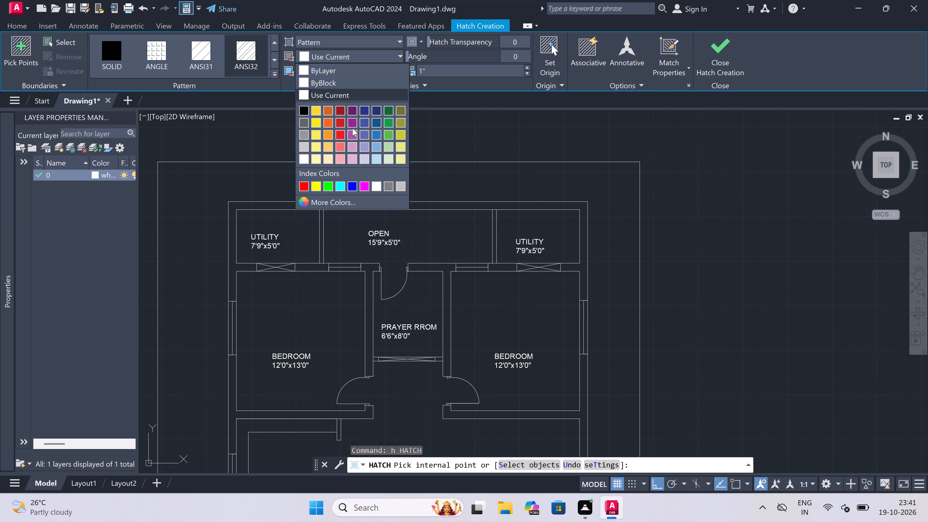
left_click(363, 146)
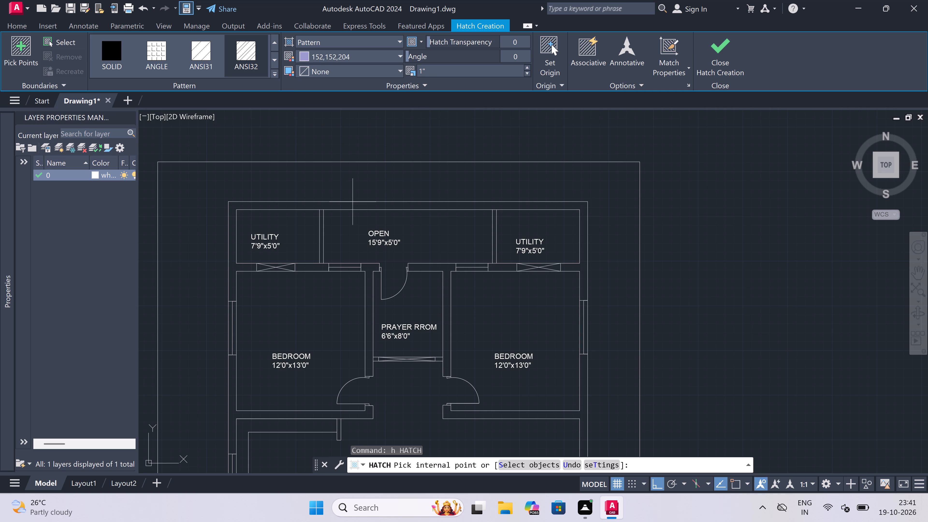
left_click(343, 56)
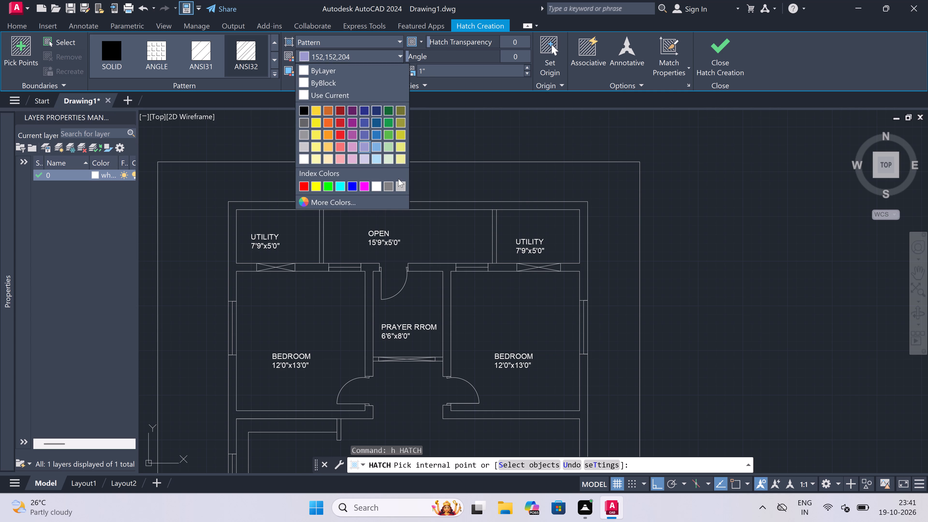
left_click(375, 145)
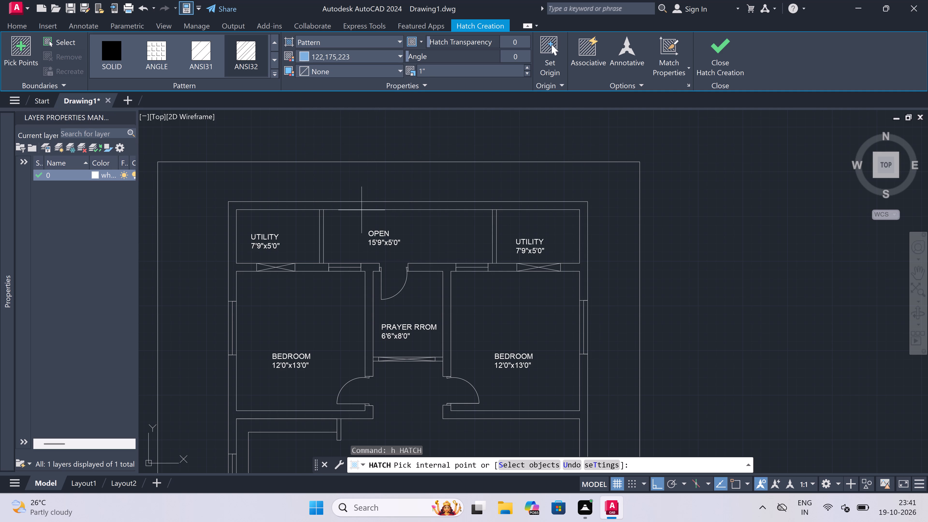
left_click(355, 207)
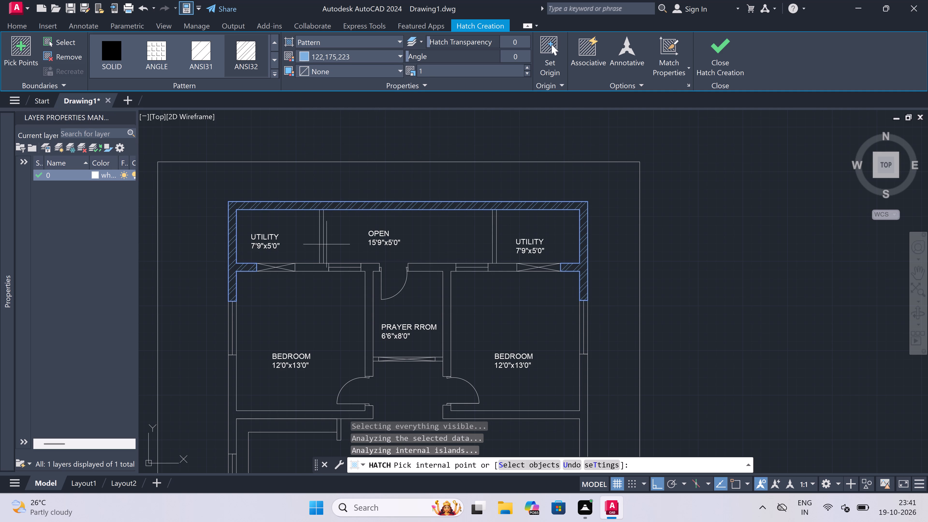
left_click(321, 265)
left_click(368, 269)
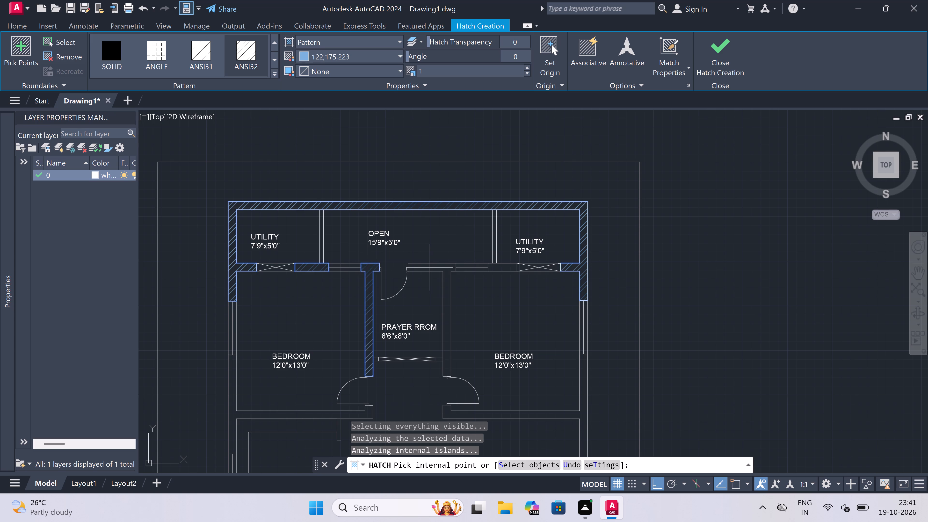
left_click(434, 268)
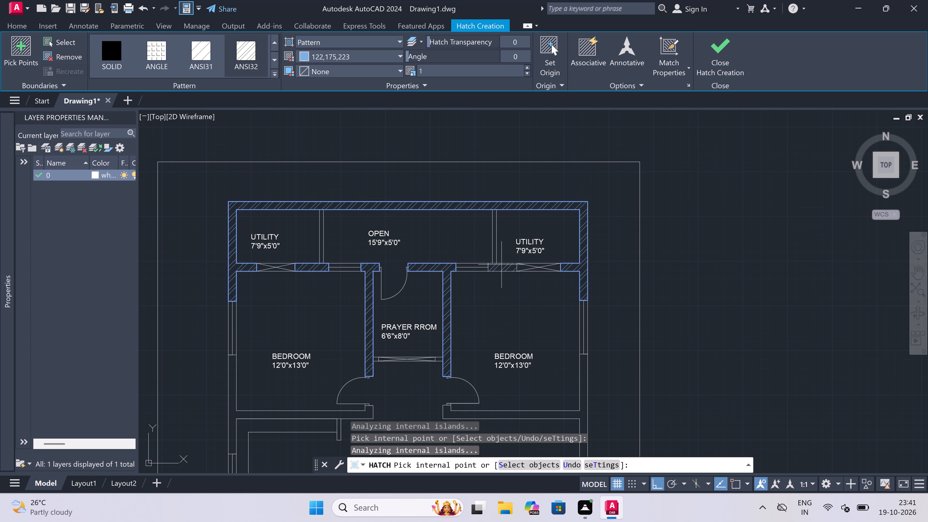
left_click(503, 269)
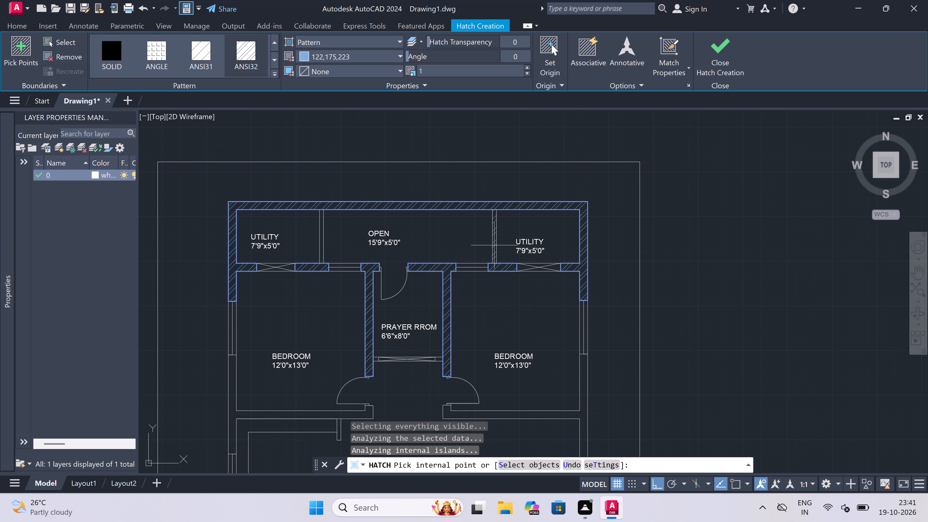
left_click(494, 245)
left_click(322, 230)
Add the lower walls of both bedrooms and their adjoining outer side walls to the hatch.
scroll(263, 315, "down", 4)
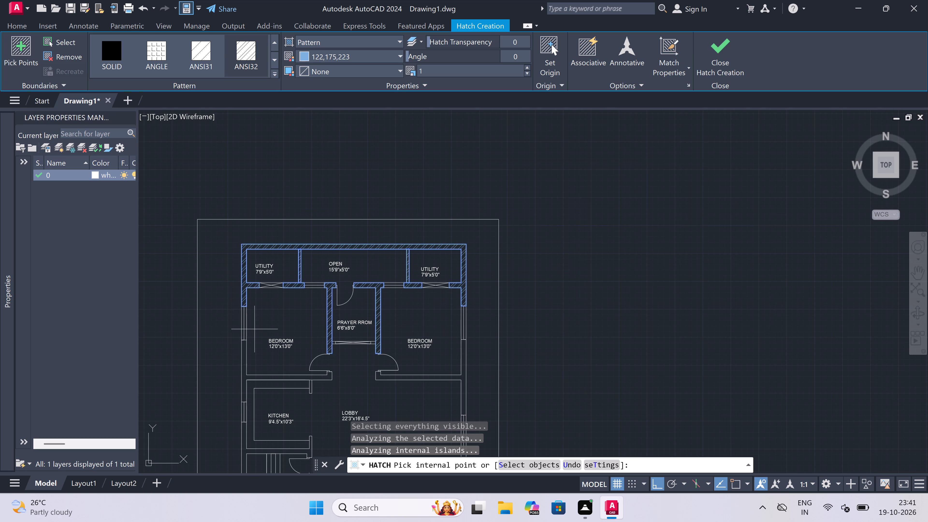
left_click(242, 375)
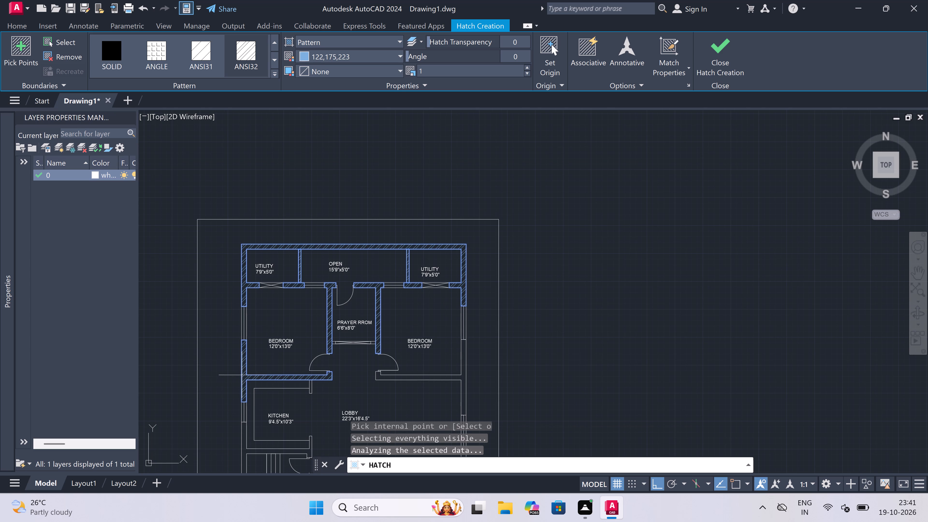
left_click(464, 372)
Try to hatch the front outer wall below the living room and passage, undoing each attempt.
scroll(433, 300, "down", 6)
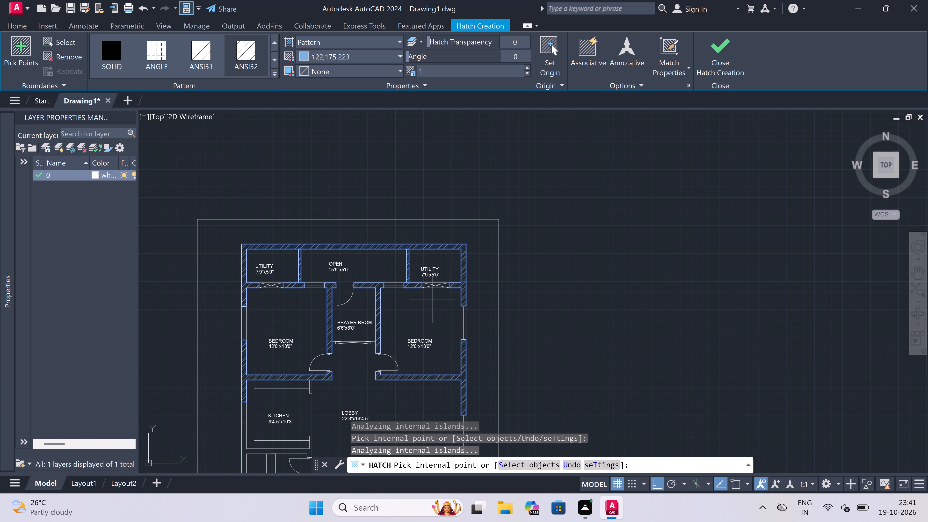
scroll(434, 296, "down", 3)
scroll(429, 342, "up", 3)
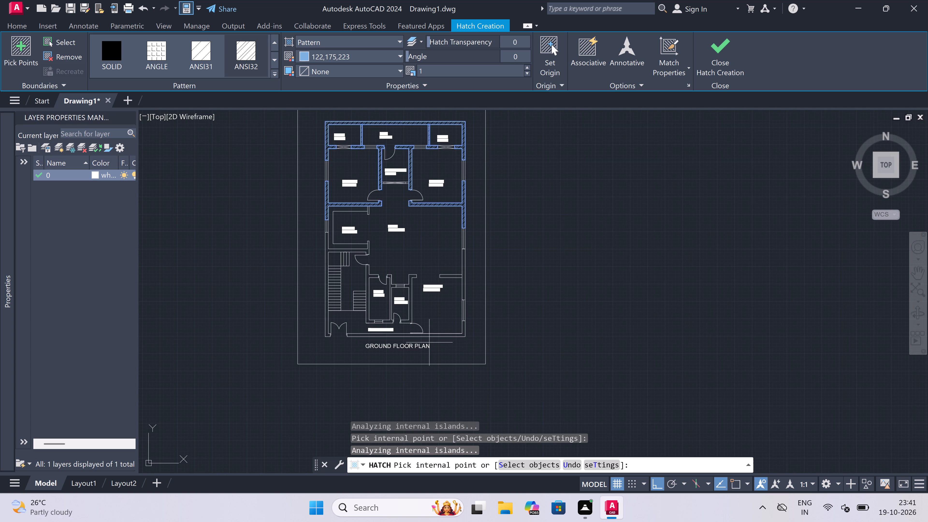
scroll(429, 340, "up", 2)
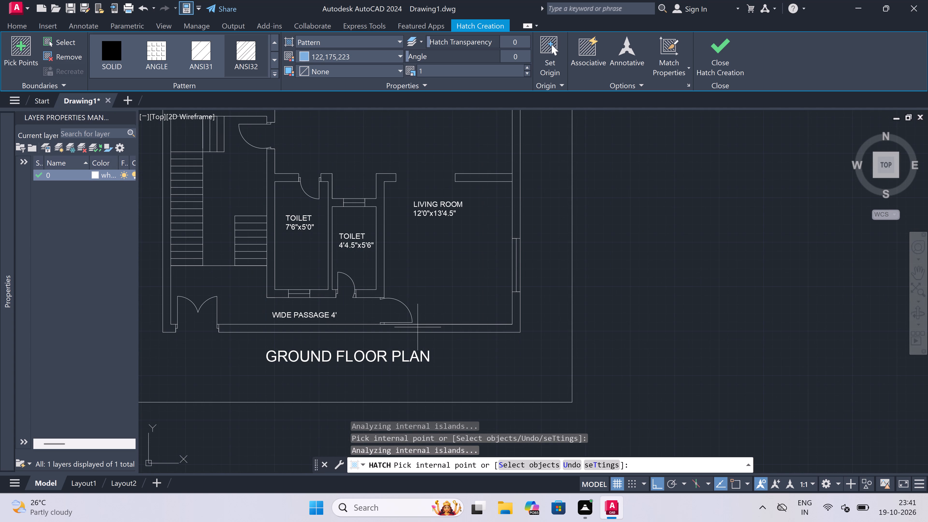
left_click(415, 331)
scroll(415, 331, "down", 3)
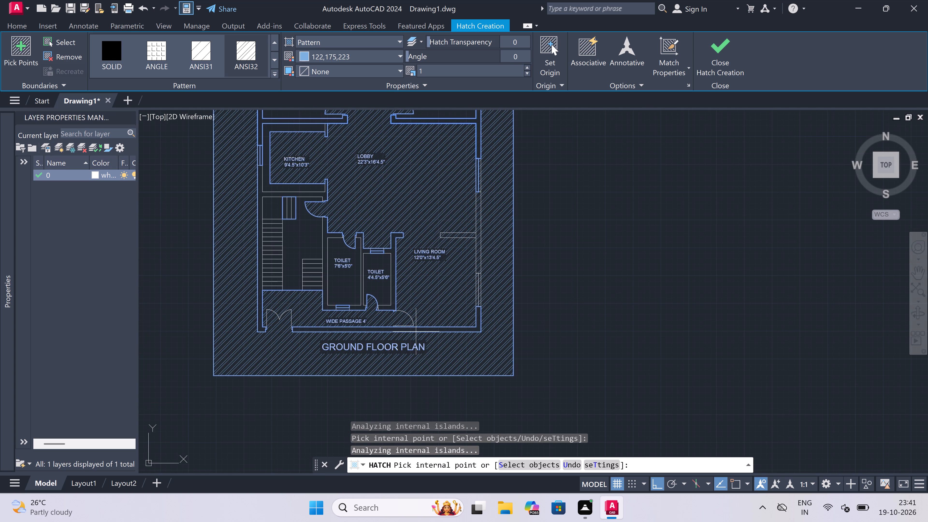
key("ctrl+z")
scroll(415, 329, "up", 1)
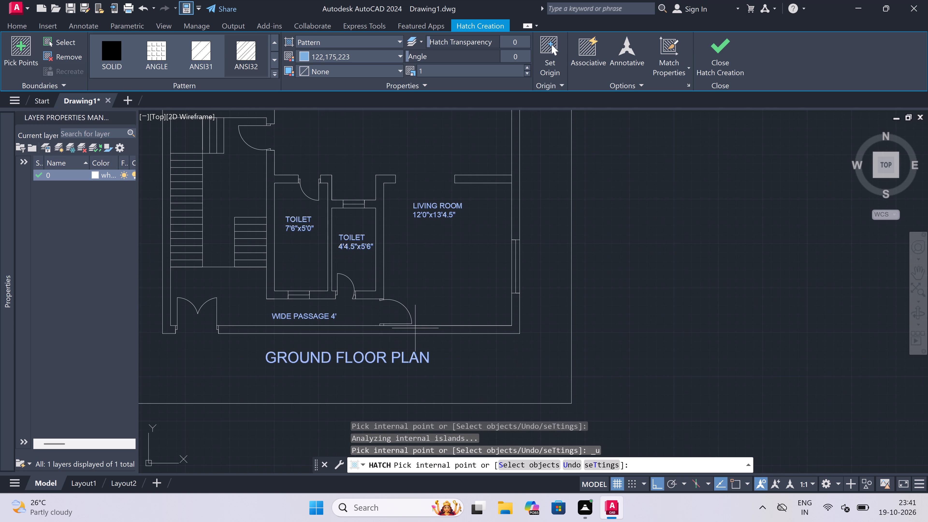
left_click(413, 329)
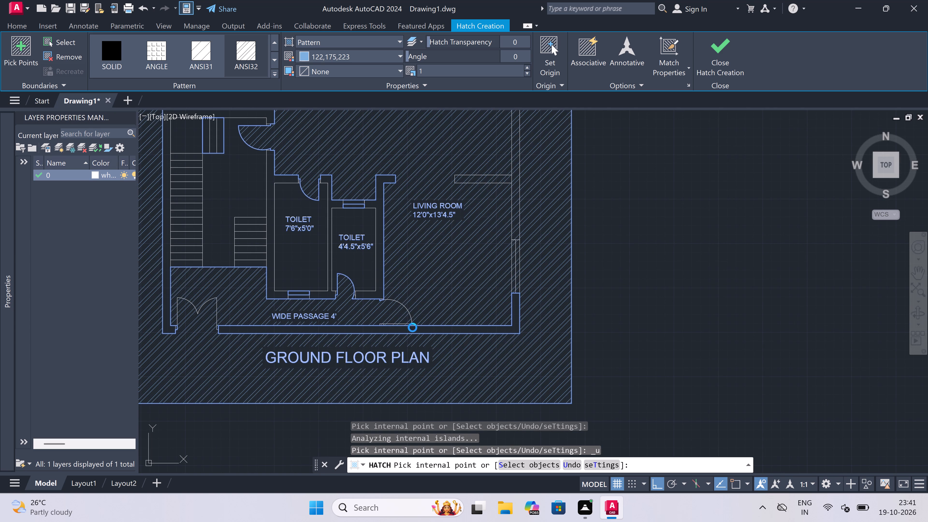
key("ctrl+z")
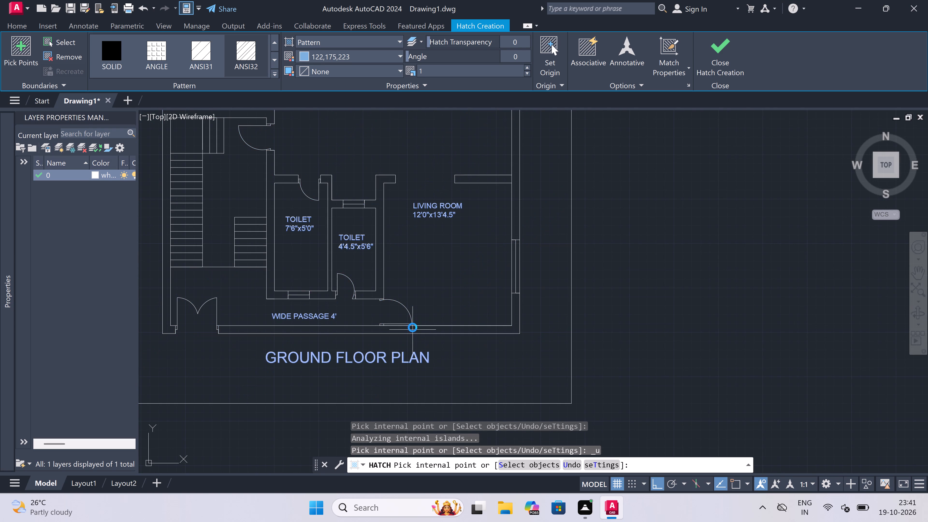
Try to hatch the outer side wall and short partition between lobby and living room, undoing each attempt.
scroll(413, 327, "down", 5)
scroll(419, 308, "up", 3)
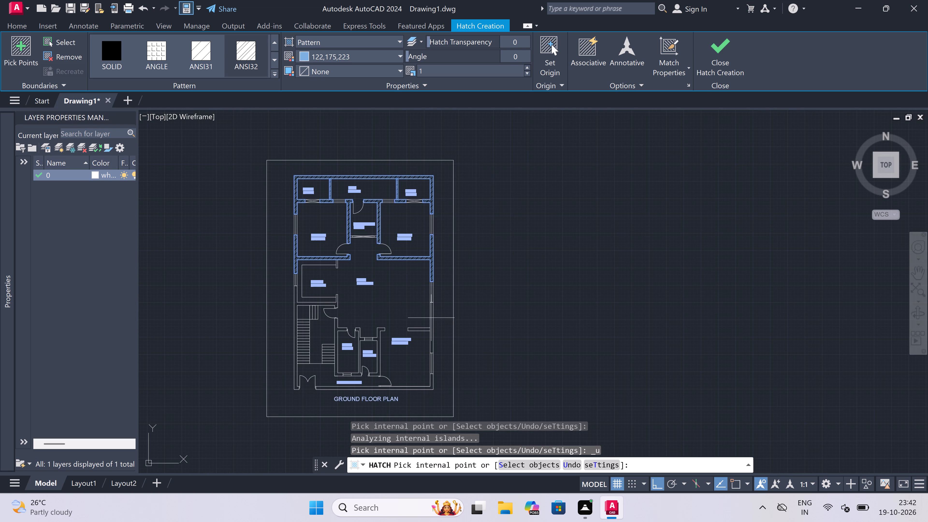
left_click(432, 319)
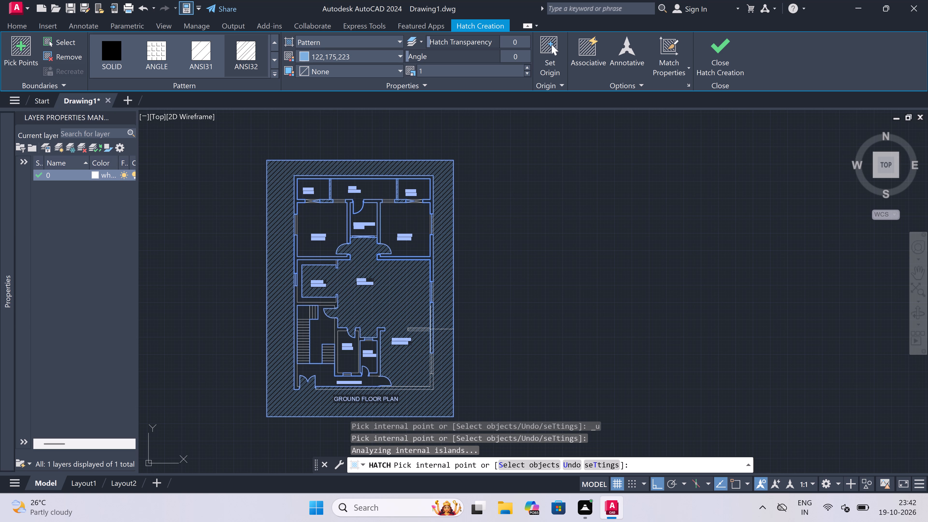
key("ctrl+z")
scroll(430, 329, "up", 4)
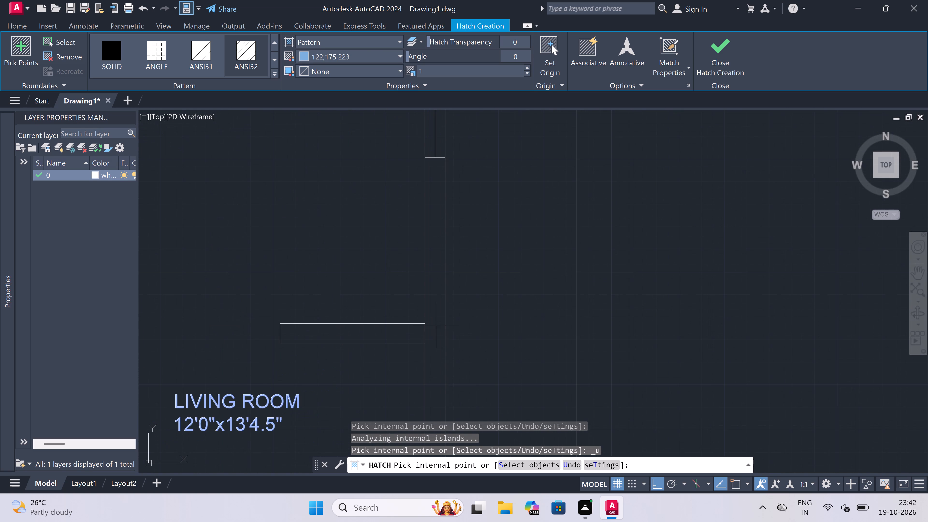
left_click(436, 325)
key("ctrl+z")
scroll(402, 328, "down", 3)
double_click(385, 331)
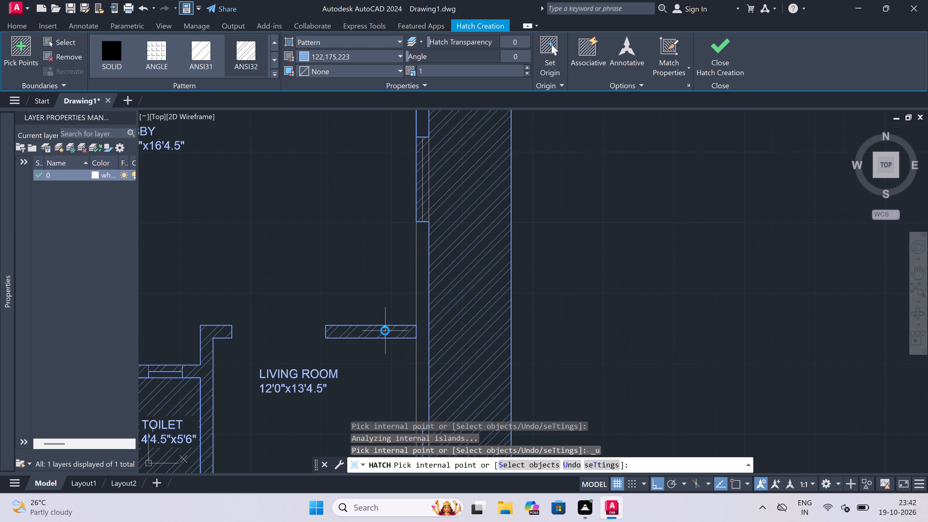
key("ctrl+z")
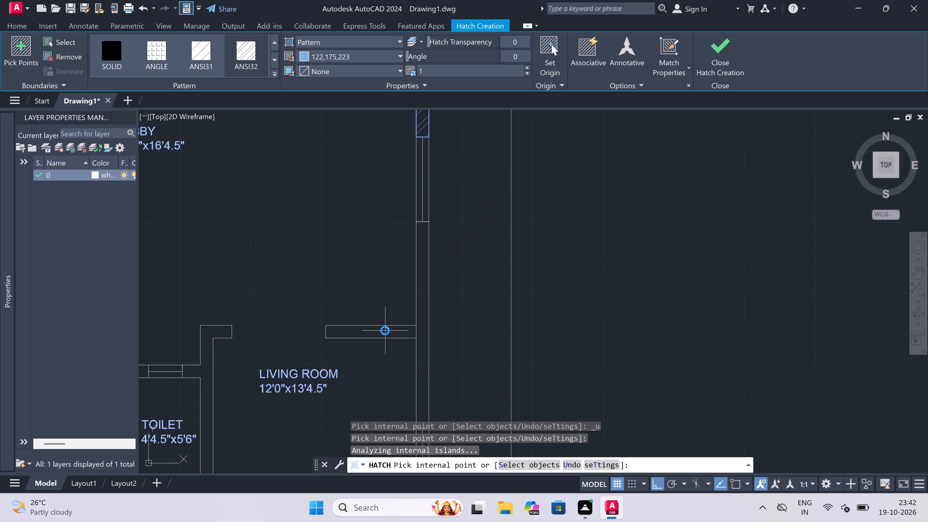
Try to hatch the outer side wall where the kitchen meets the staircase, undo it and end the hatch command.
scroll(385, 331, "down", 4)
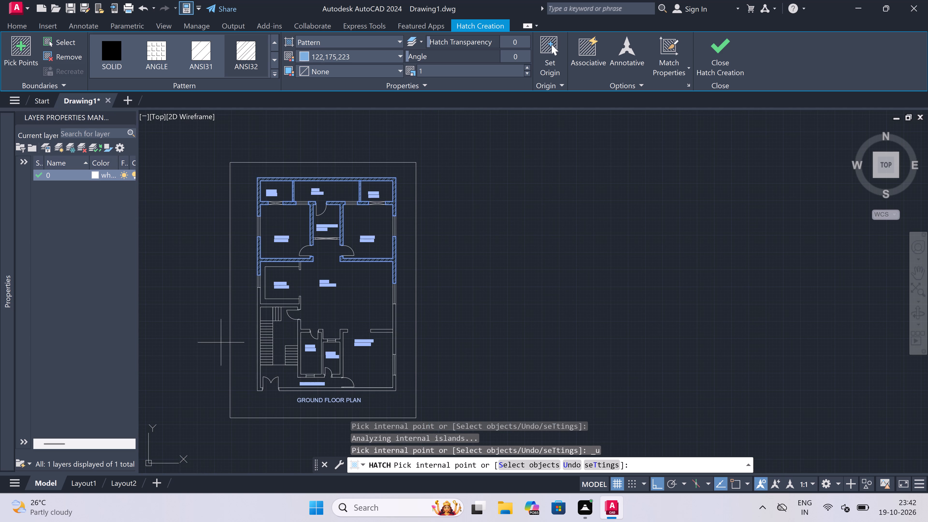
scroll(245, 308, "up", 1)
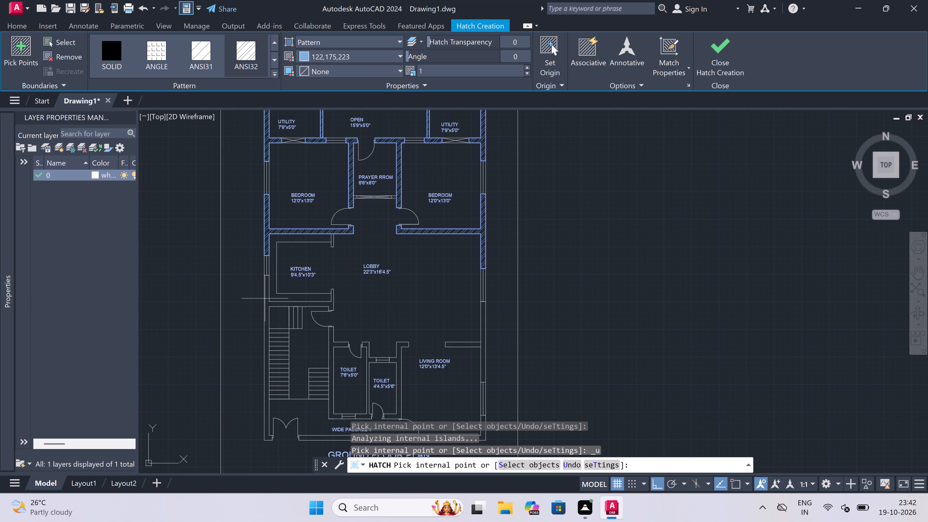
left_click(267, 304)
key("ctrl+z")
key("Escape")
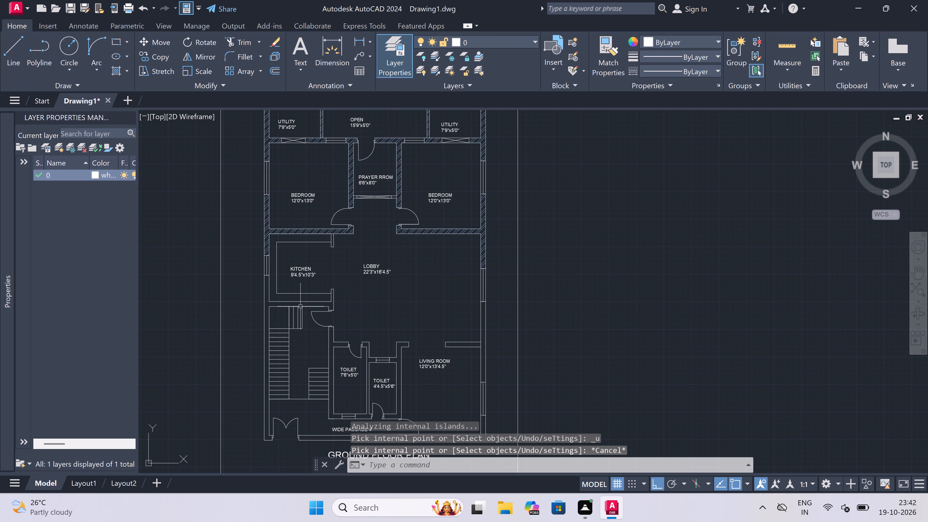
Hatch the staircase's outer wall, the kitchen–staircase wall and all walls around both toilets with ANSI32 in light blue.
key("h")
key("space")
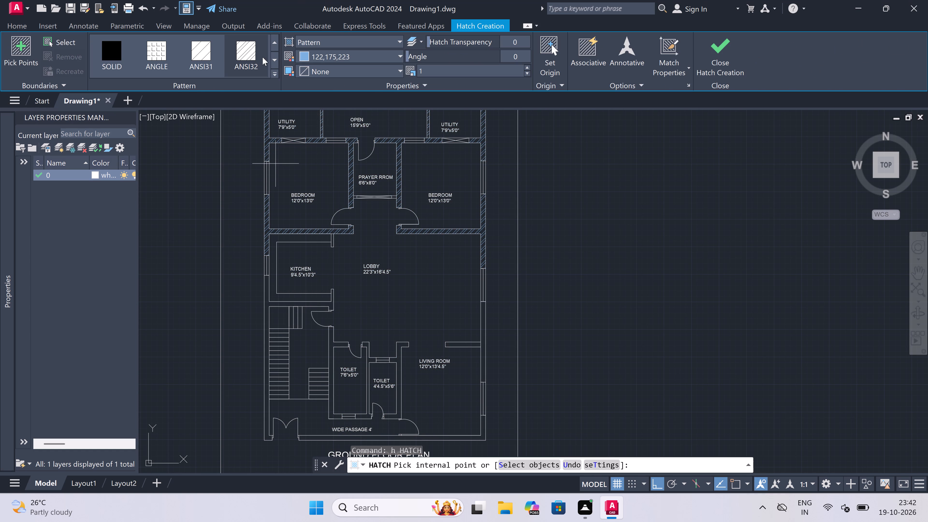
left_click(247, 49)
left_click(266, 326)
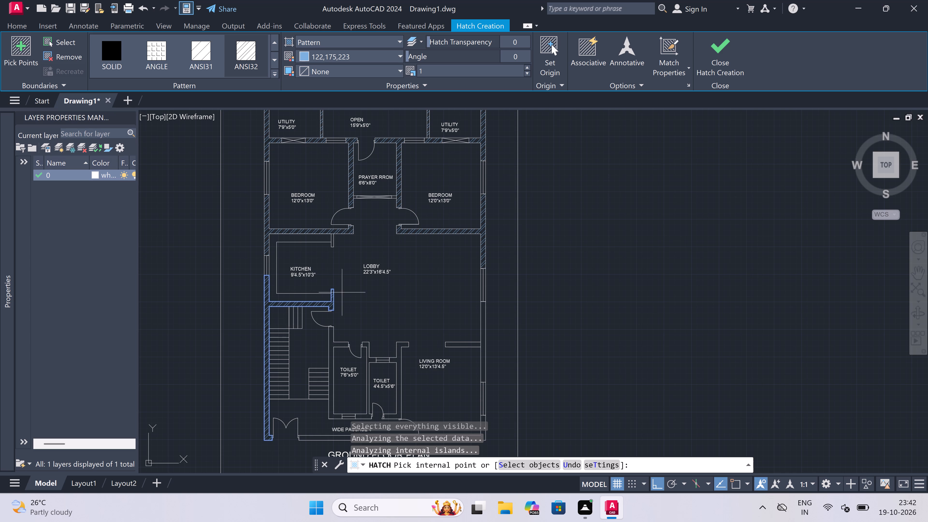
left_click(332, 355)
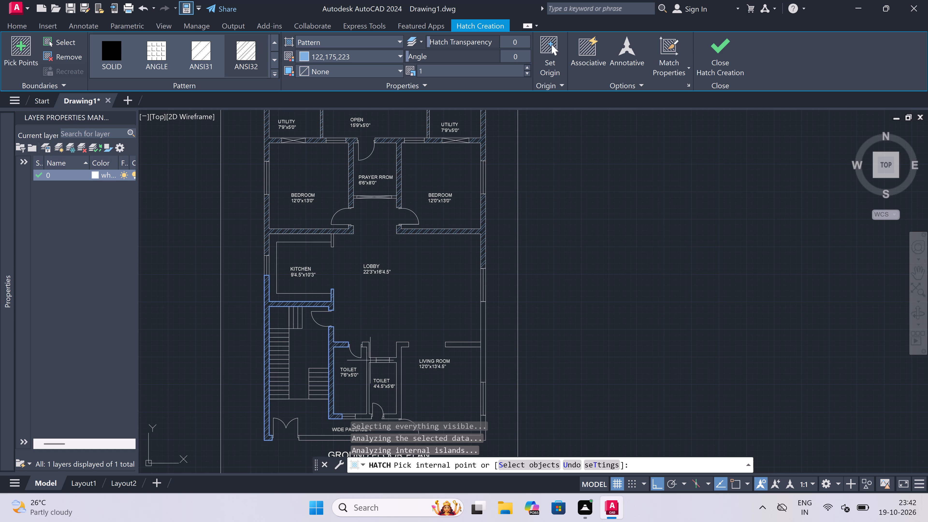
left_click(370, 360)
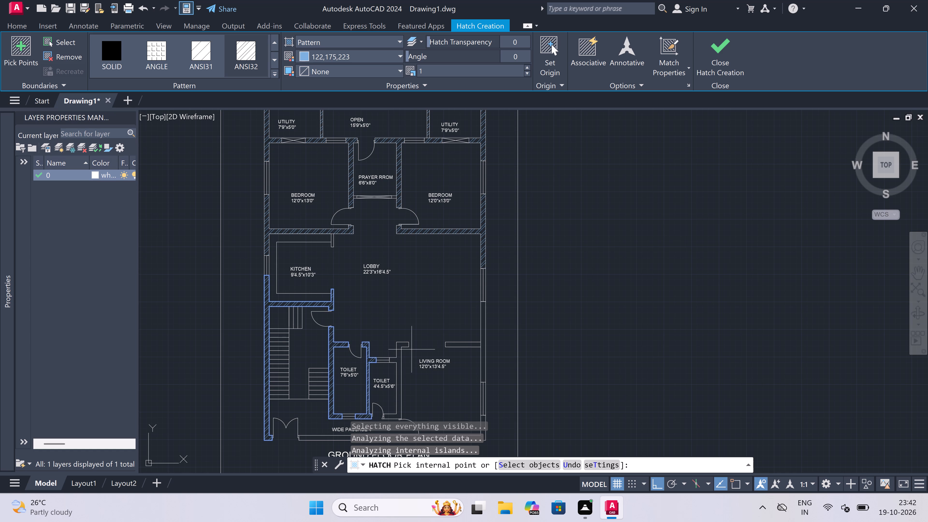
left_click(399, 363)
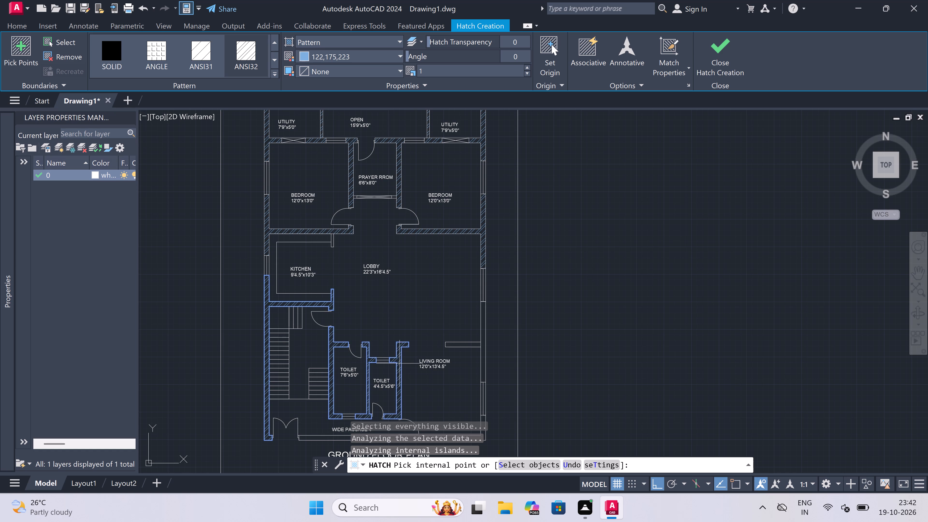
Add the lobby–living room partition, the adjoining outer side wall and the front outer wall to the hatch and finish it.
left_click(457, 346)
left_click(481, 332)
scroll(422, 305, "down", 5)
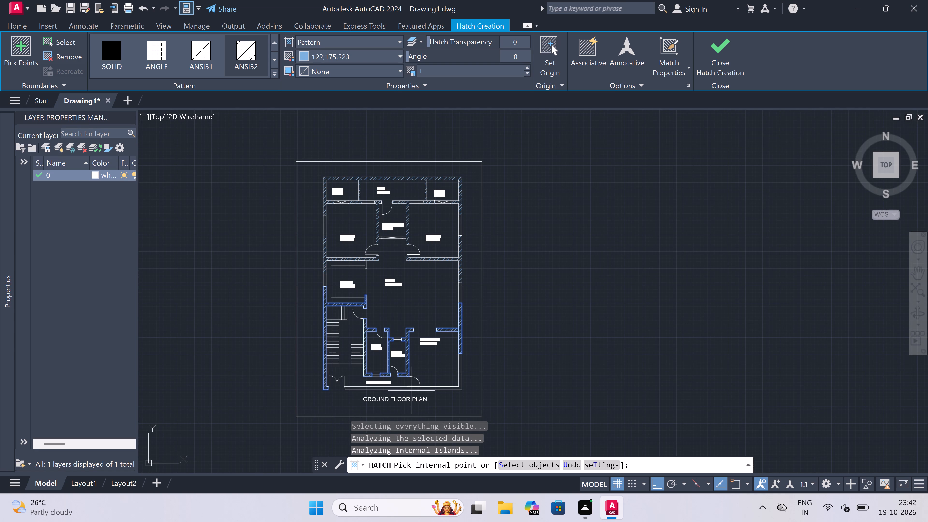
left_click(408, 387)
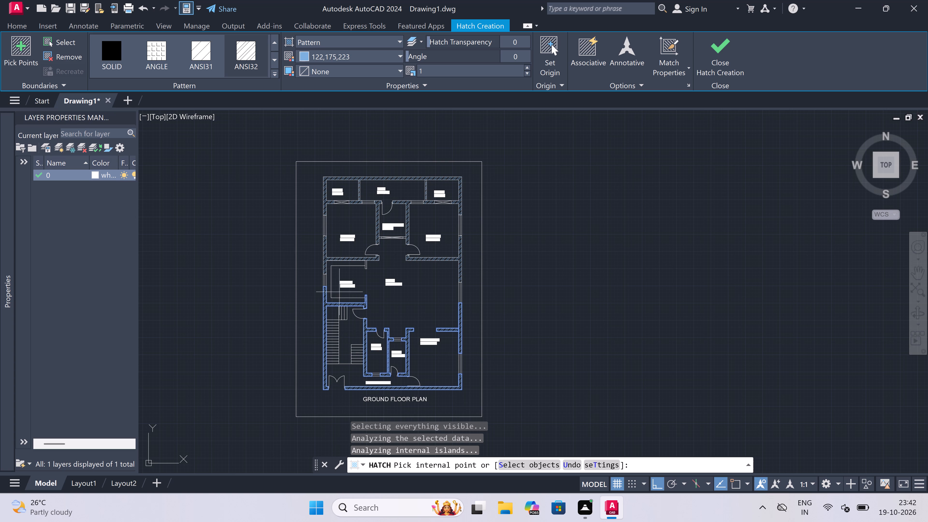
key("Escape")
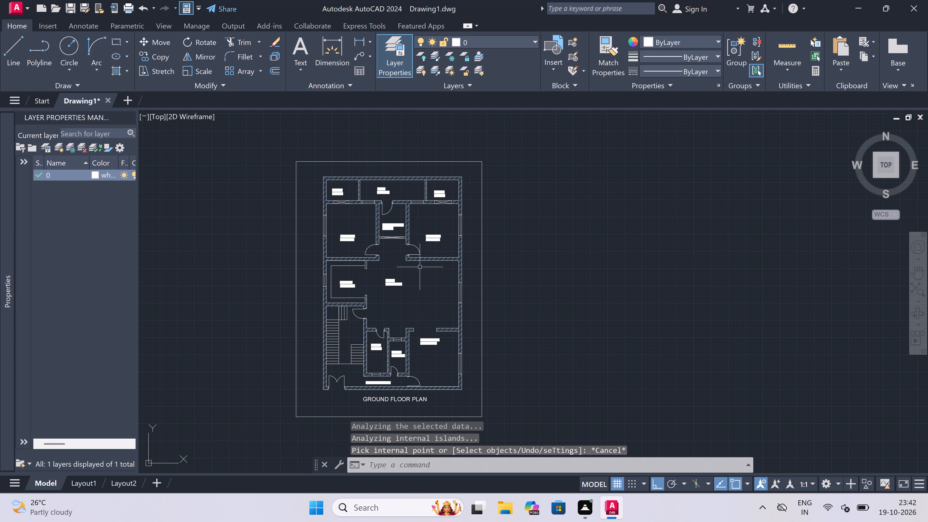
Draw an L-shaped direction line from below the long stair flight up its middle, turning across the short upper steps.
scroll(339, 252, "up", 2)
scroll(338, 253, "down", 4)
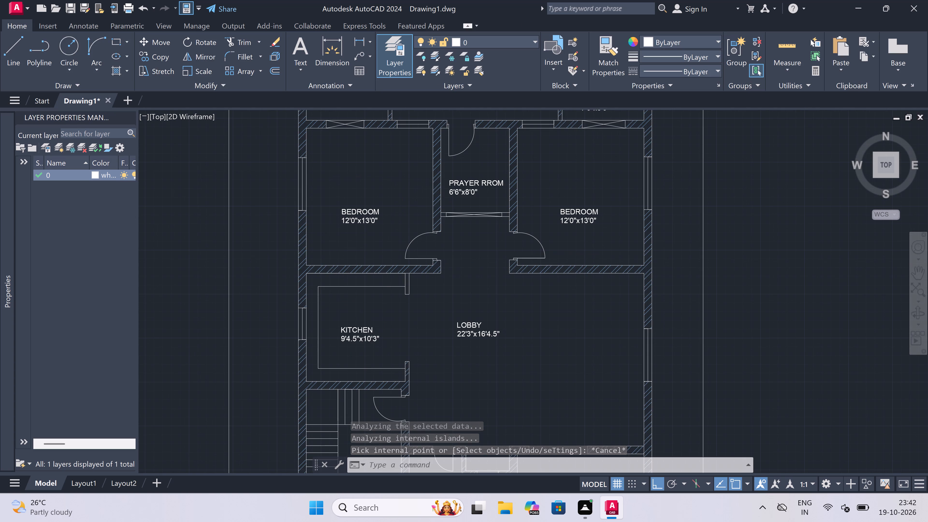
scroll(342, 221, "up", 3)
scroll(325, 313, "up", 2)
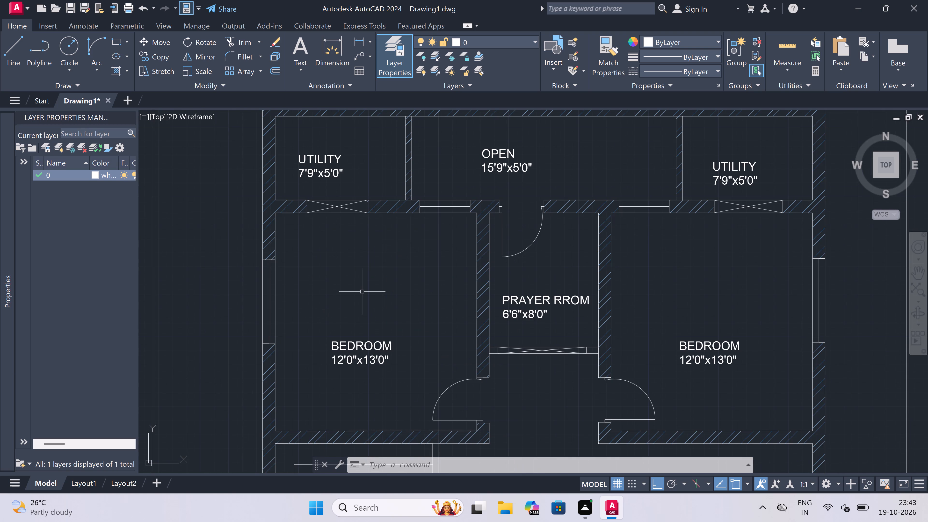
scroll(362, 292, "down", 3)
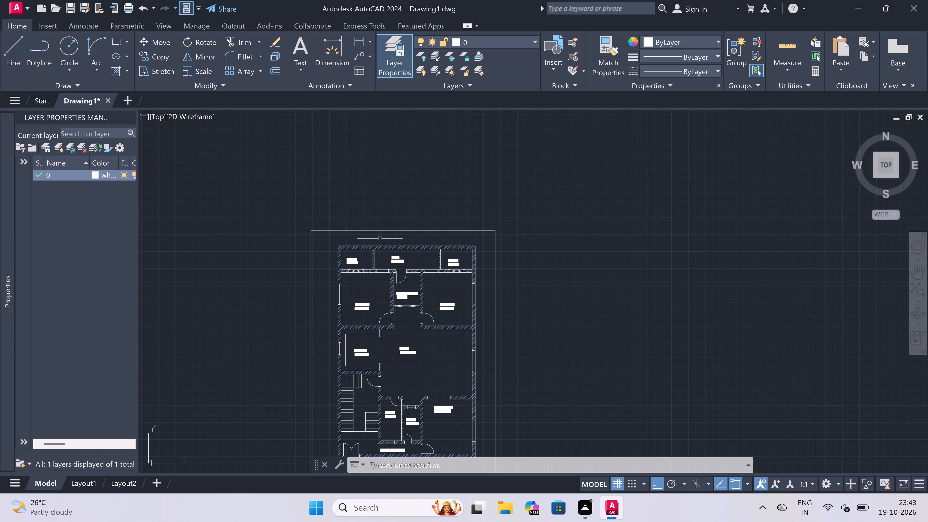
scroll(380, 239, "down", 1)
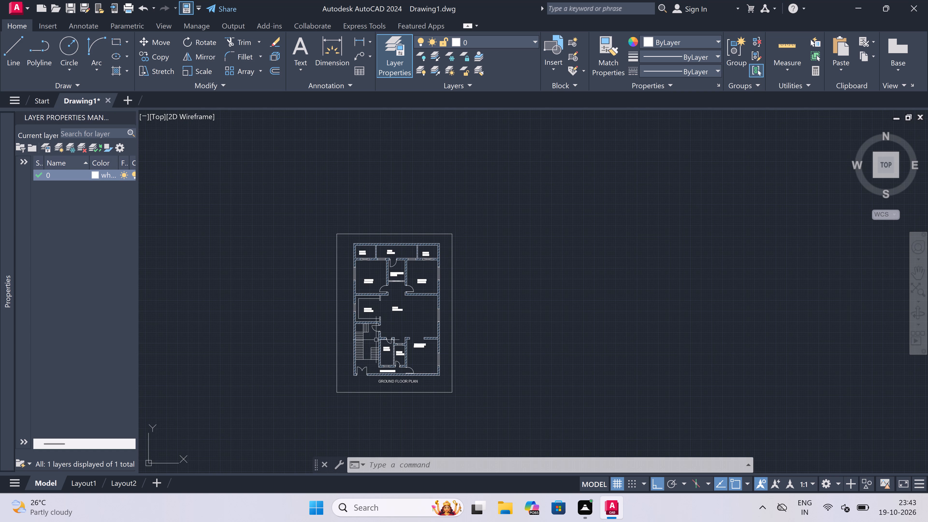
scroll(359, 354, "up", 2)
scroll(365, 406, "up", 1)
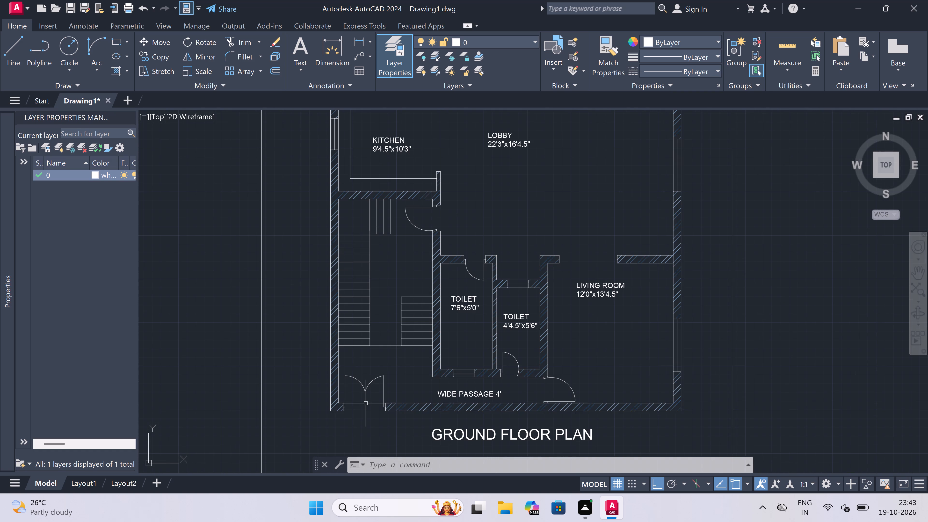
key("l")
key("space")
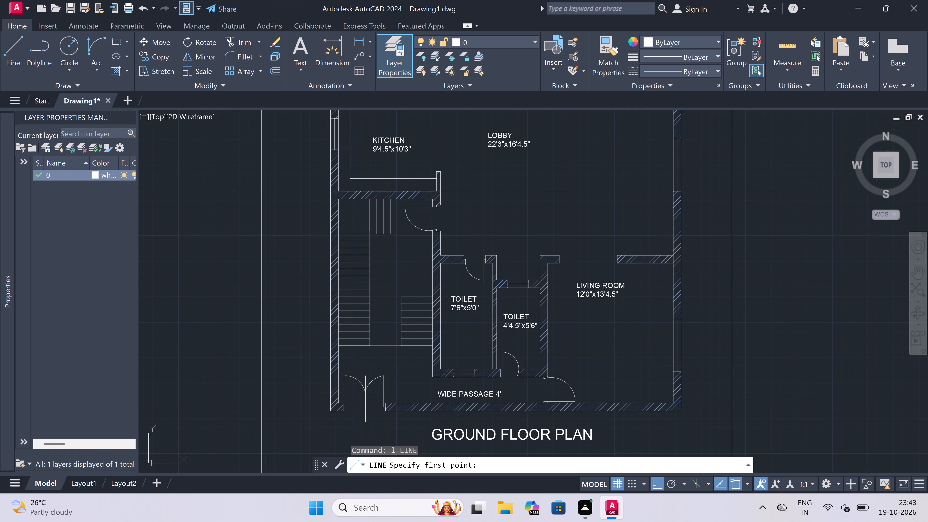
left_click(353, 358)
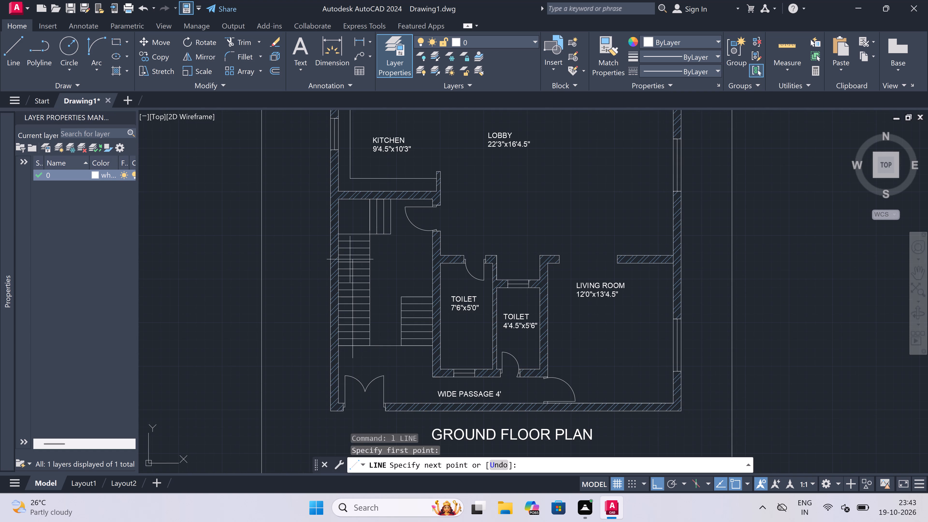
left_click(350, 214)
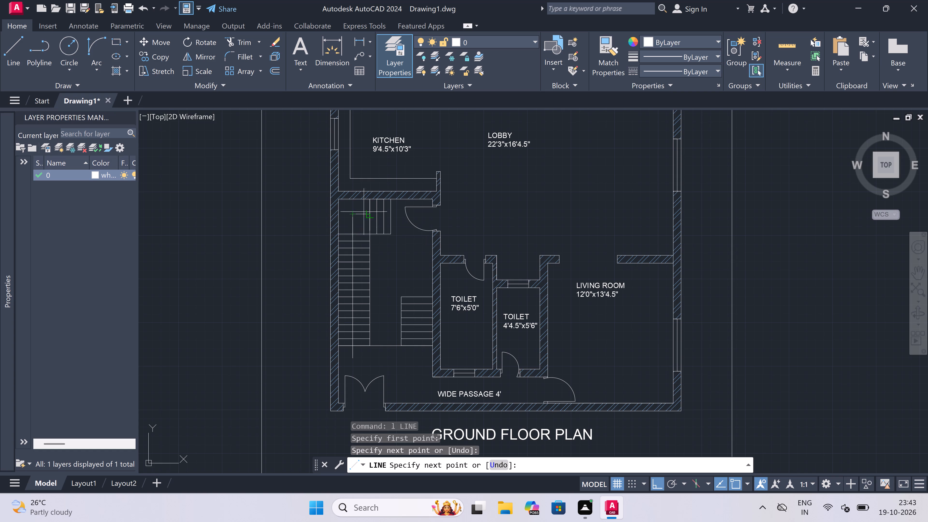
left_click(382, 210)
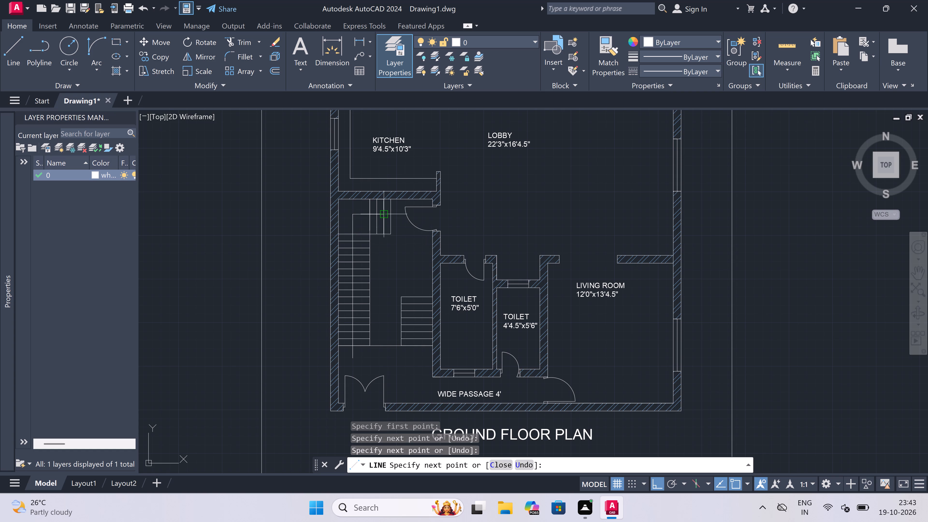
key("Escape")
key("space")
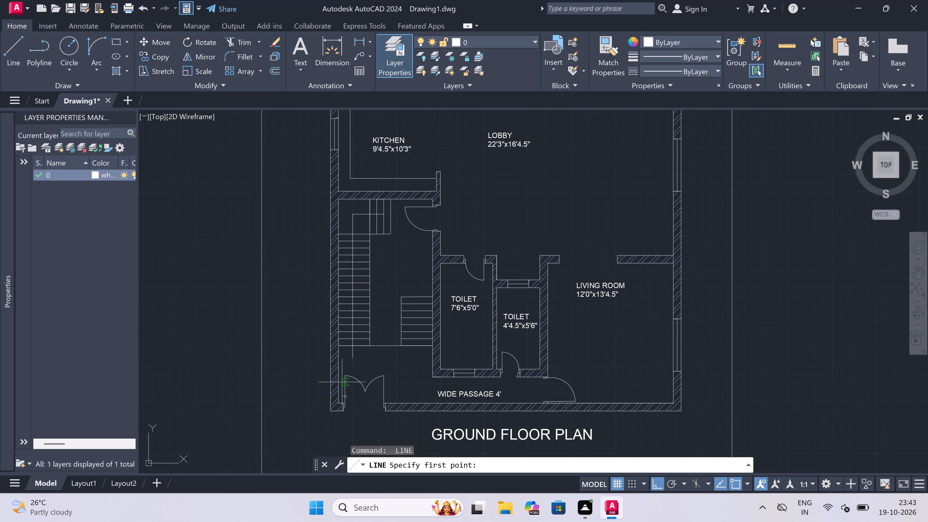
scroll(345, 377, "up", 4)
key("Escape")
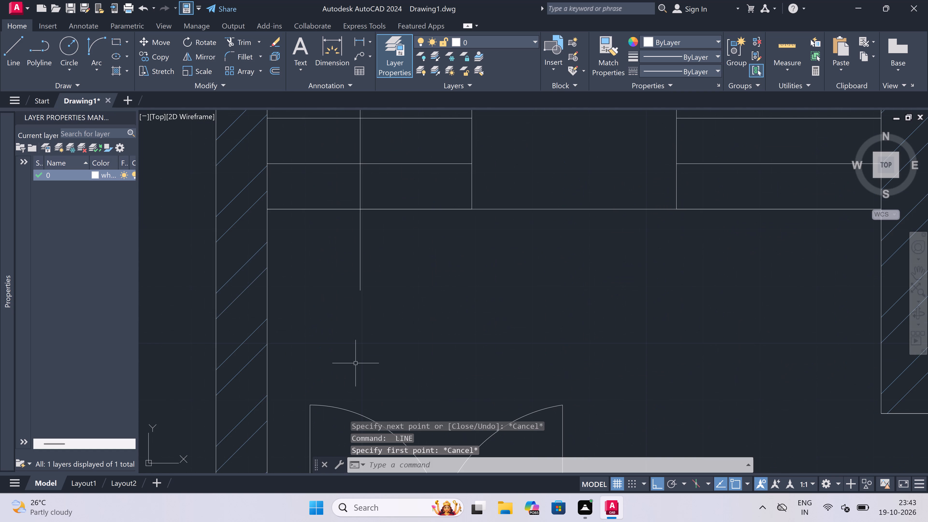
Add the multiline text "UP" just below the start of the staircase direction line, above the double entrance door.
key("m")
key("t")
key("space")
left_click_drag(322, 306, 325, 306)
left_click(476, 333)
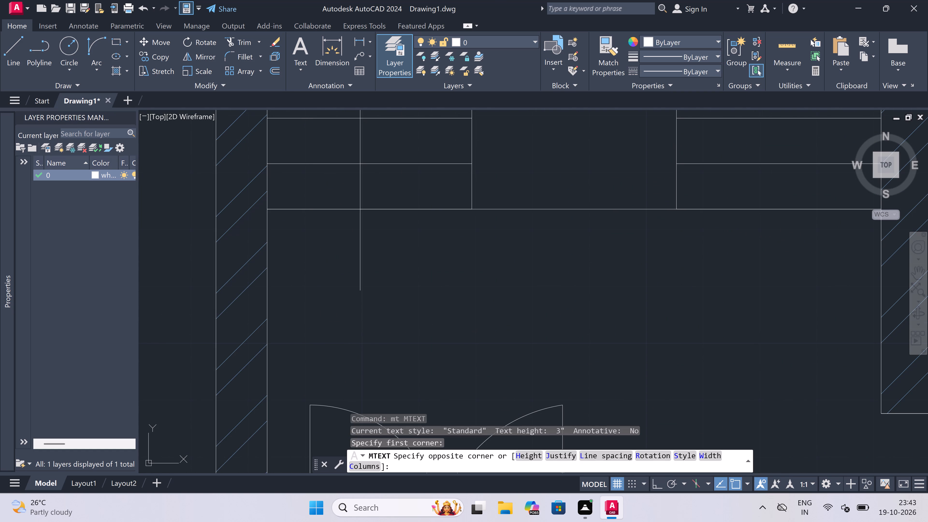
type("UP")
left_click(334, 368)
Set the text height of the "UP" label to 8" and deselect it.
left_click(338, 294)
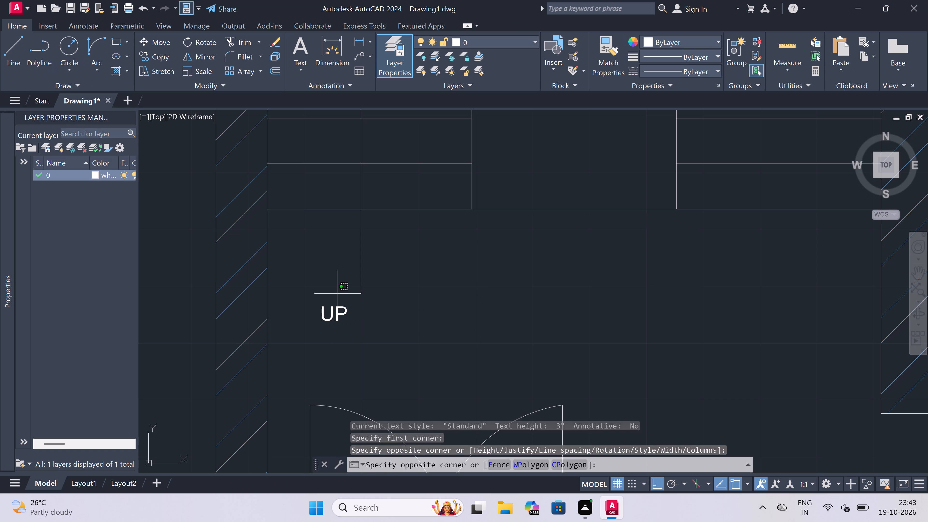
double_click(326, 324)
right_click(301, 324)
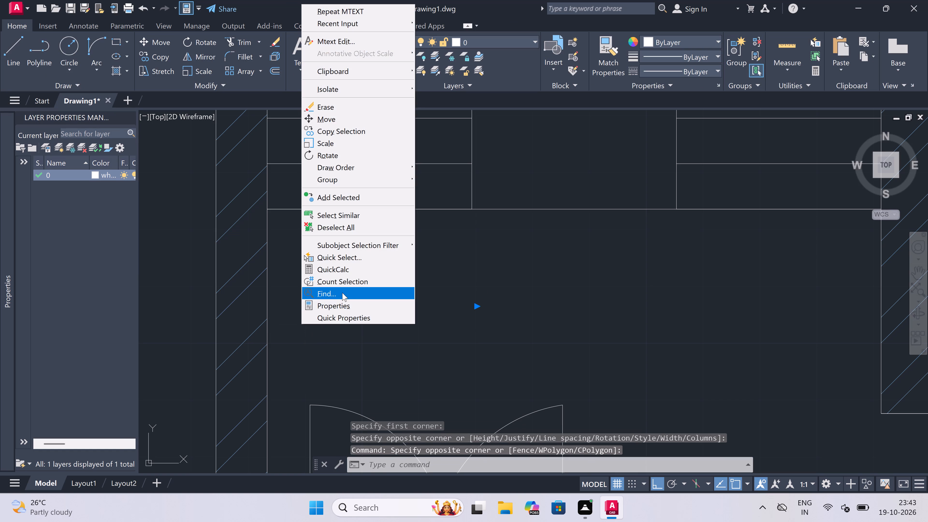
left_click(339, 301)
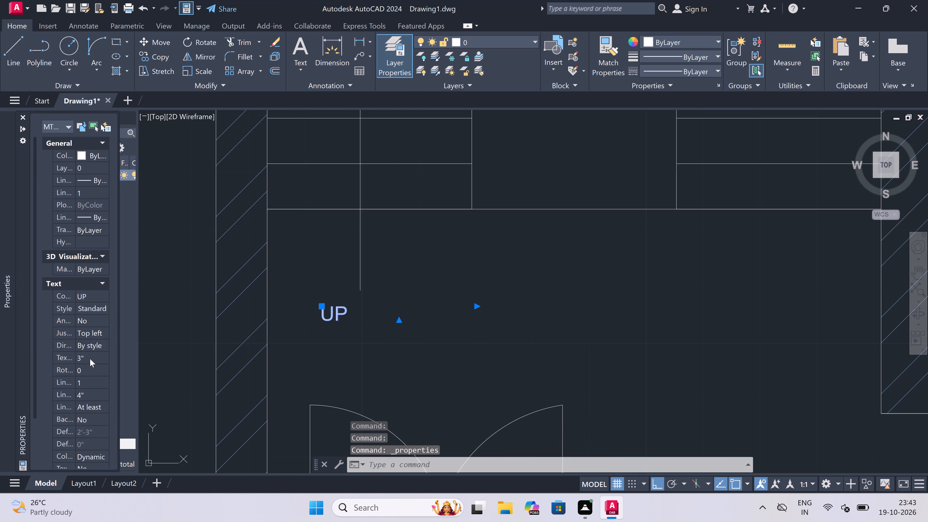
double_click(88, 358)
key("BackSpace")
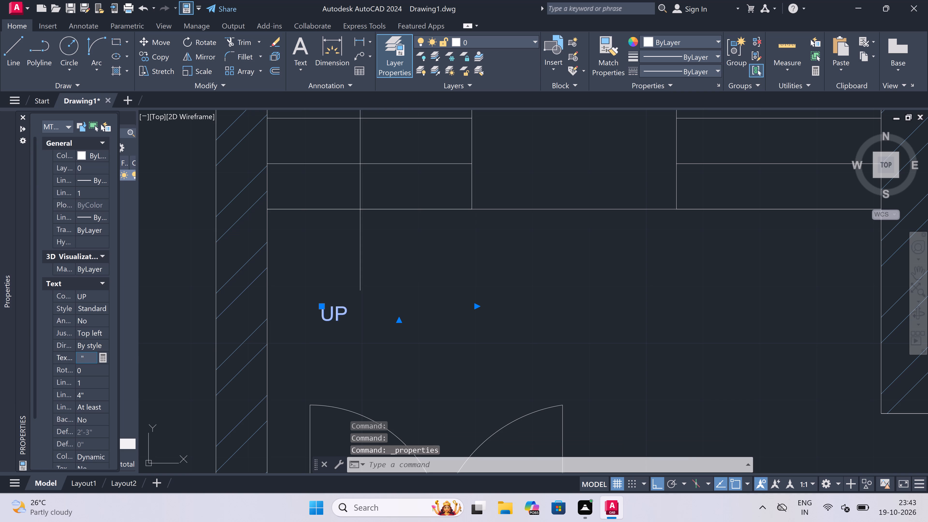
key("BackSpace")
key("8")
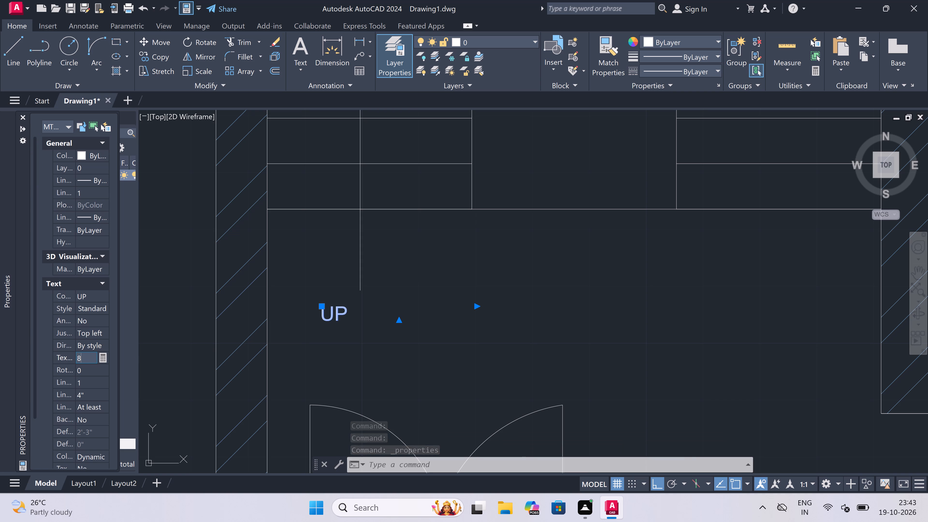
key("shift+quotedbl")
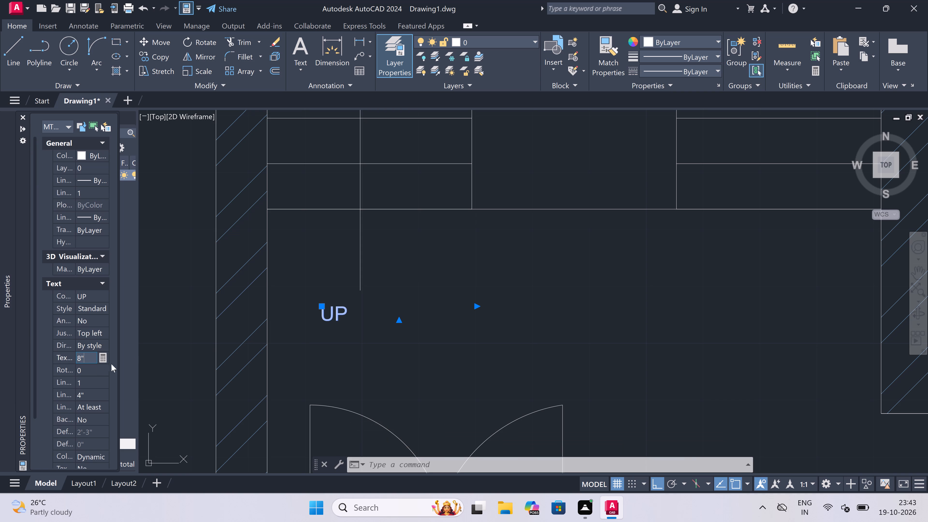
left_click(371, 344)
key("Escape")
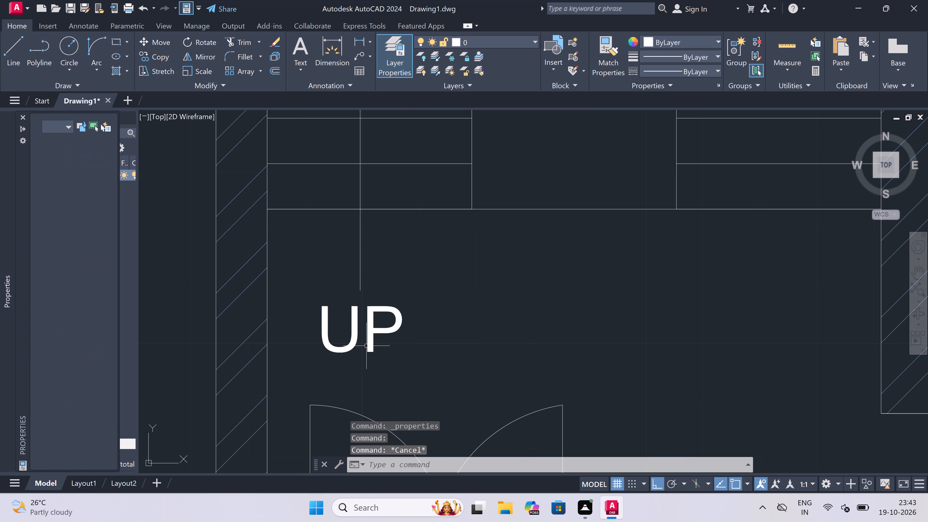
key("Escape")
Examine the whole ground floor plan, checking the wall hatching, room labels and the staircase area with its new label.
scroll(342, 296, "down", 7)
scroll(346, 302, "up", 2)
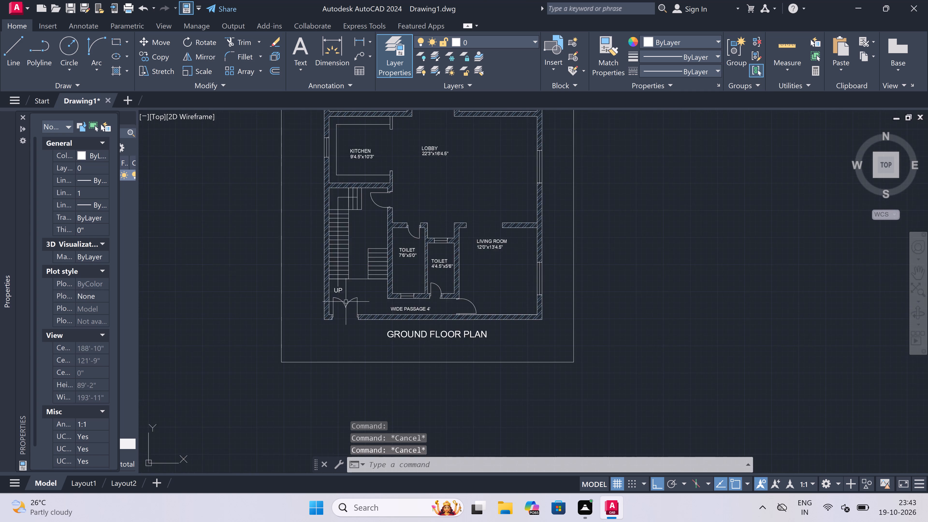
scroll(346, 302, "down", 4)
scroll(367, 268, "up", 5)
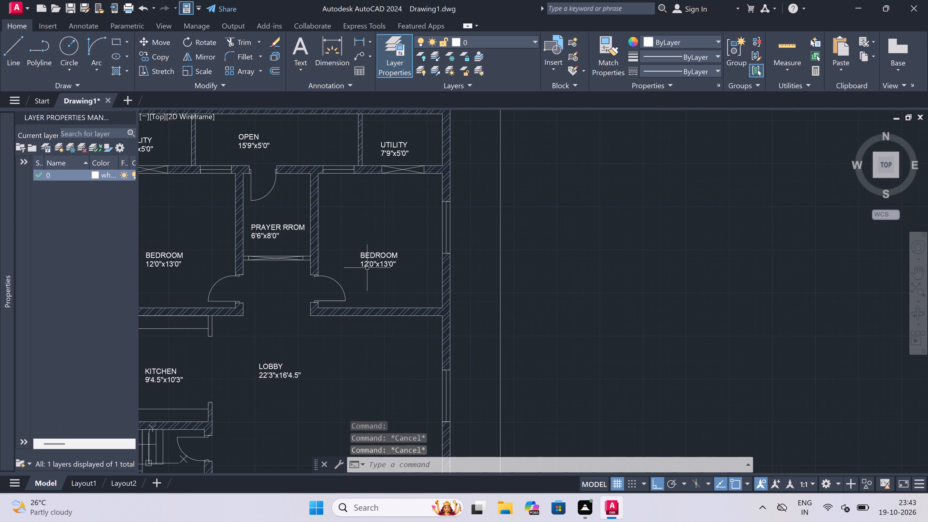
scroll(367, 268, "down", 1)
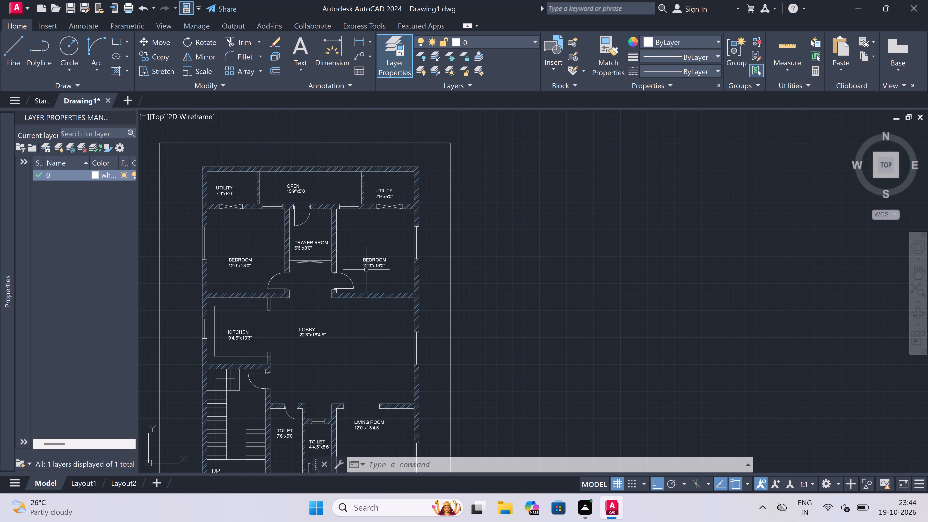
scroll(366, 271, "down", 3)
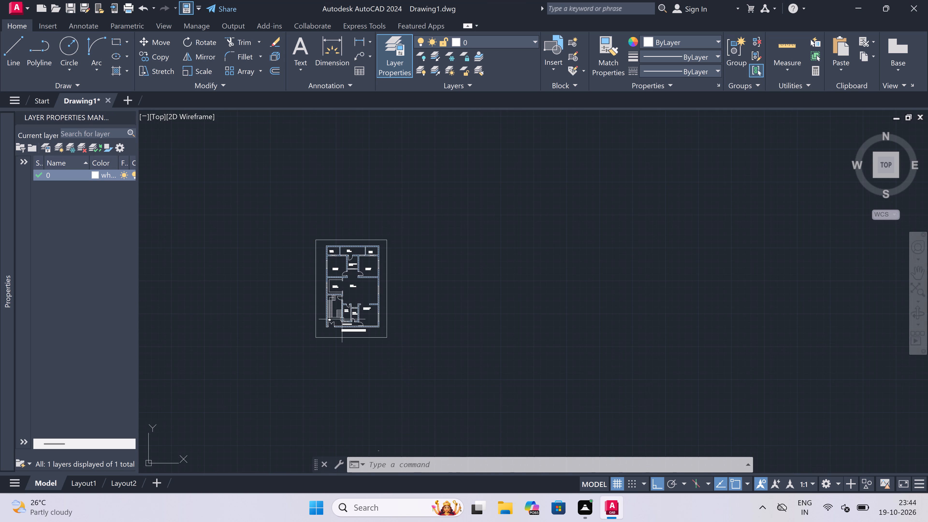
scroll(342, 319, "up", 6)
scroll(341, 317, "down", 3)
scroll(328, 291, "up", 3)
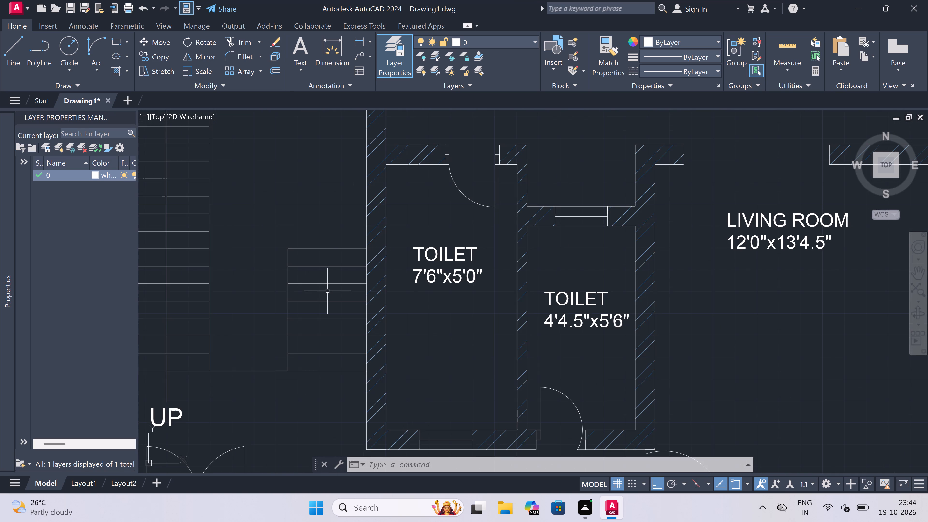
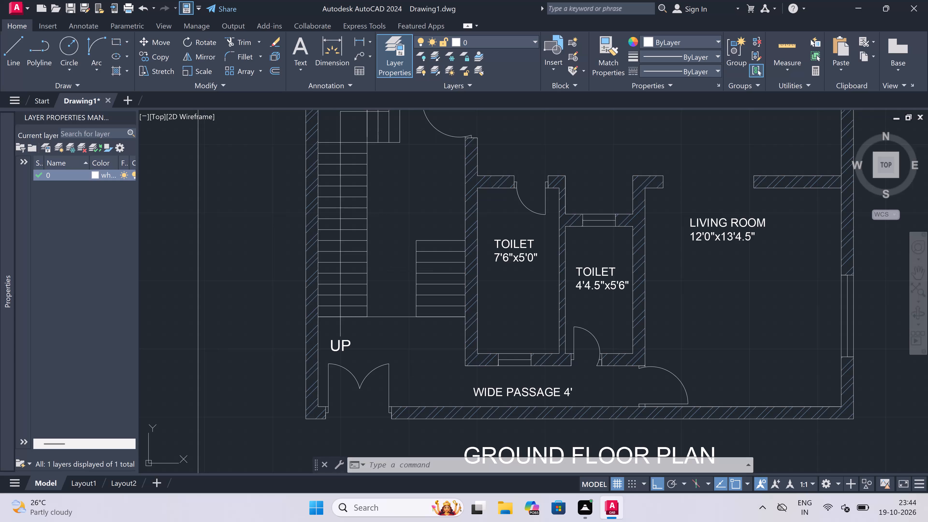
Trim away the short stair flight beside the toilet wall and the horizontal line running from the long flight's foot.
key("space")
left_click(393, 311)
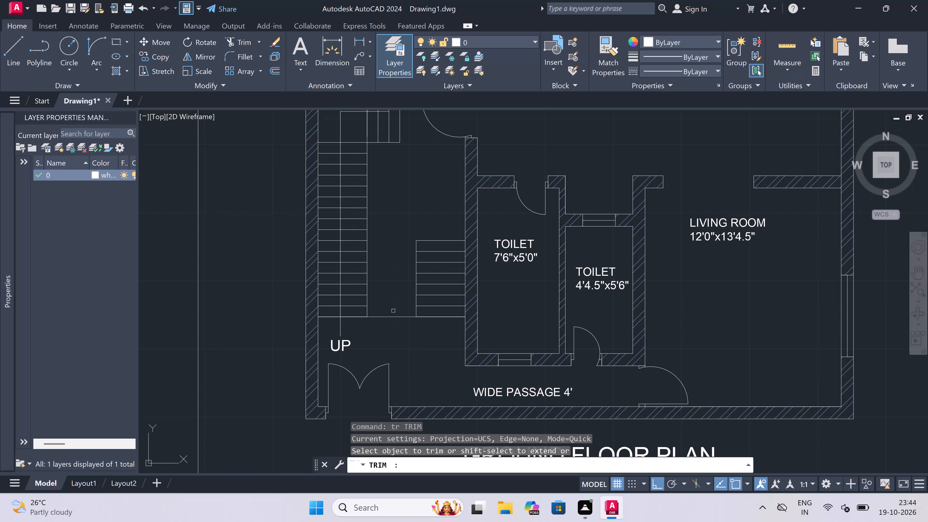
left_click(396, 332)
left_click(437, 334)
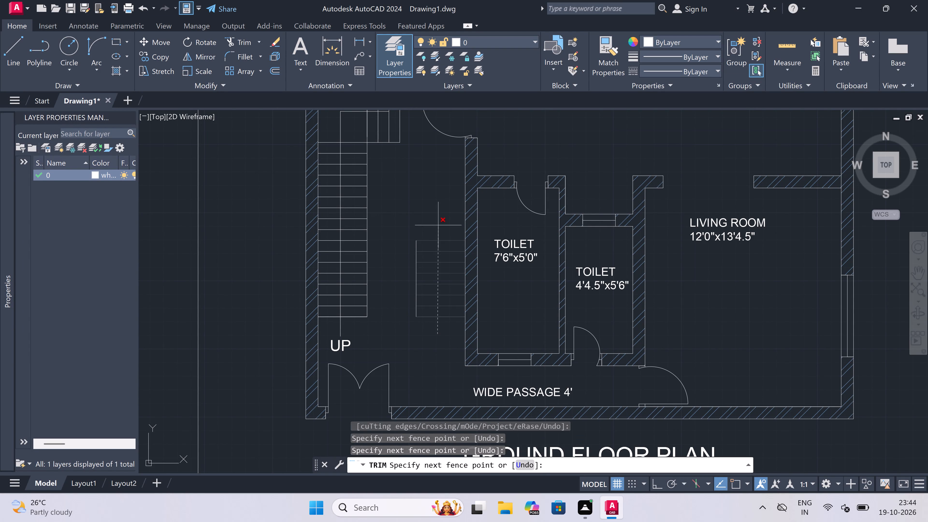
left_click(438, 225)
left_click(431, 244)
left_click(411, 273)
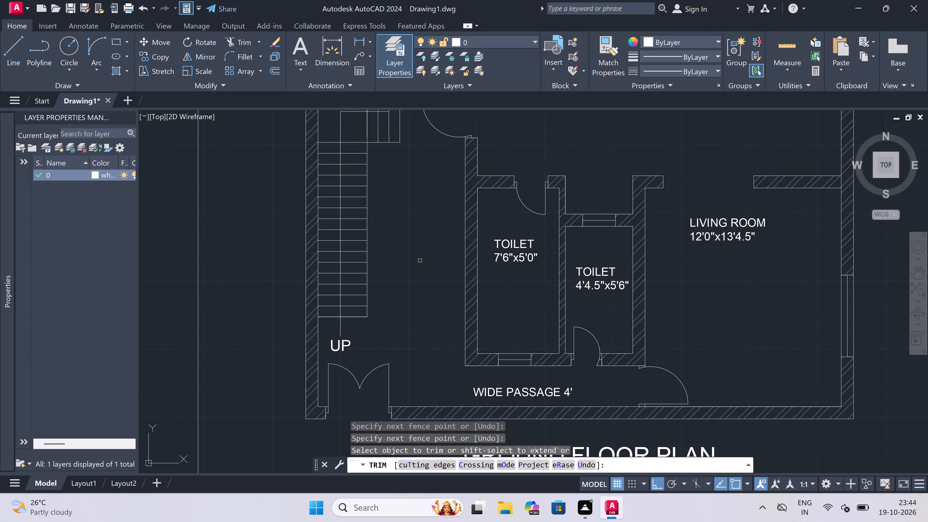
key("Escape")
Move the UTILITY 7'9"x5'0" label of the utility room on the plan's left side toward that room's centre.
scroll(408, 301, "down", 2)
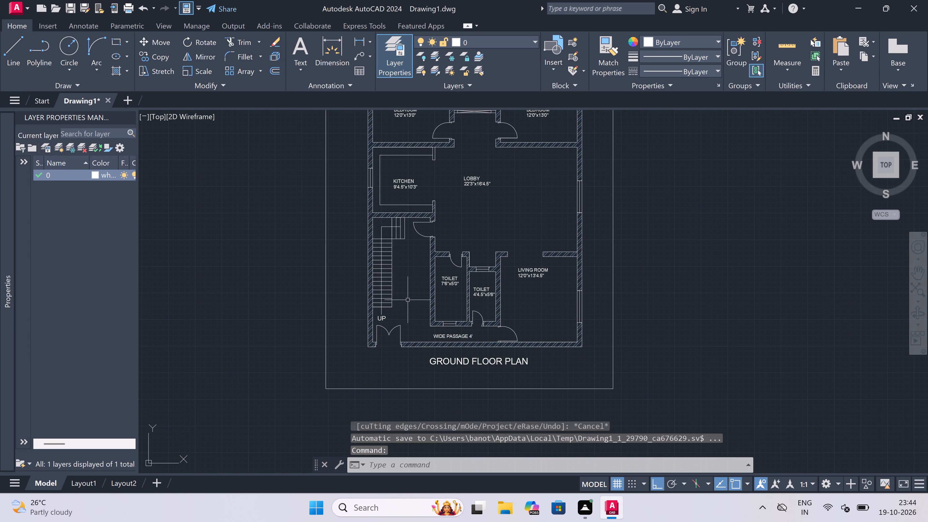
scroll(410, 295, "down", 2)
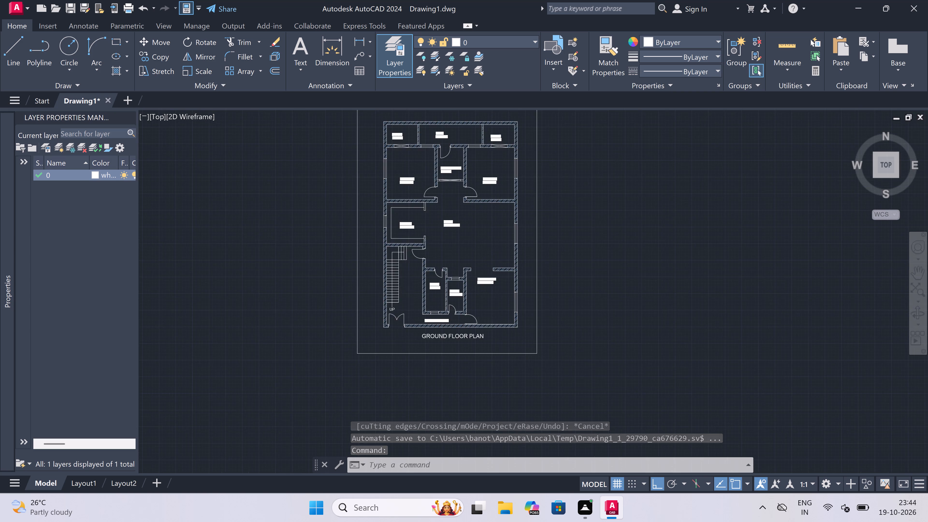
scroll(414, 216, "up", 2)
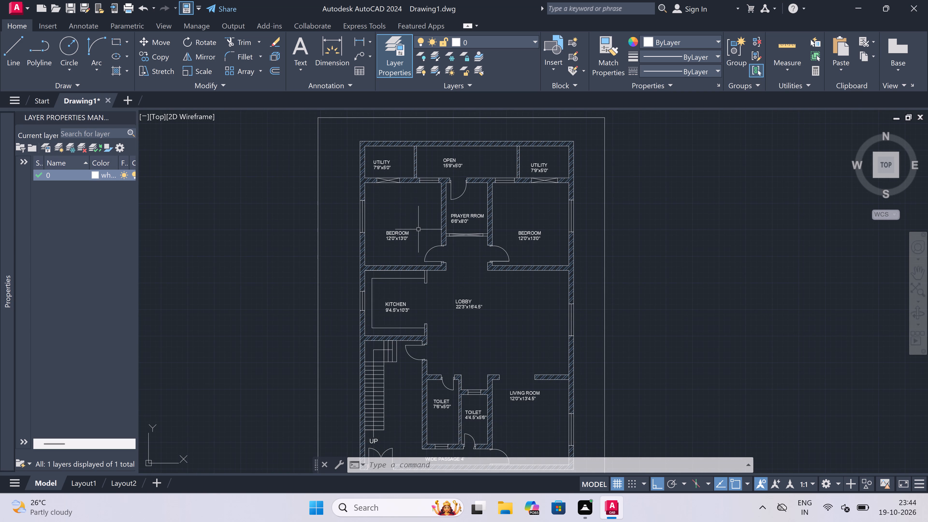
scroll(371, 138, "up", 2)
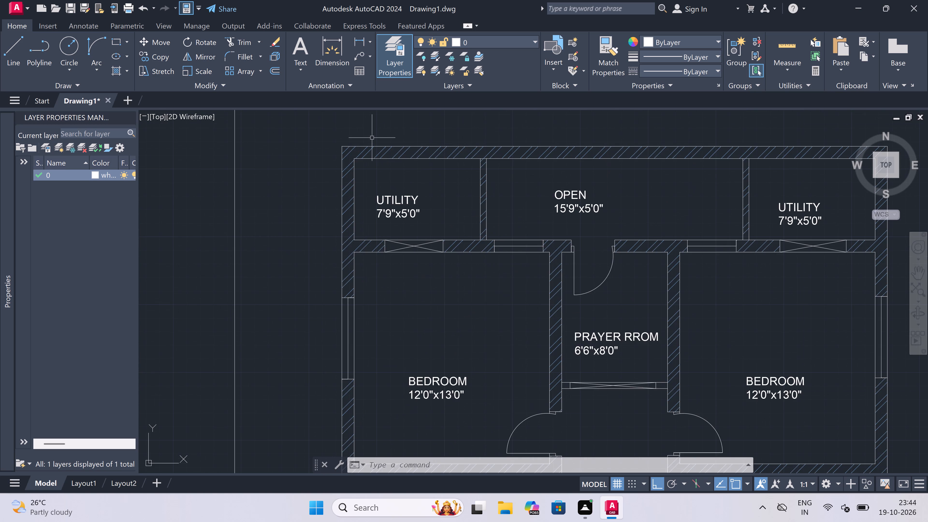
scroll(391, 149, "up", 2)
left_click(380, 282)
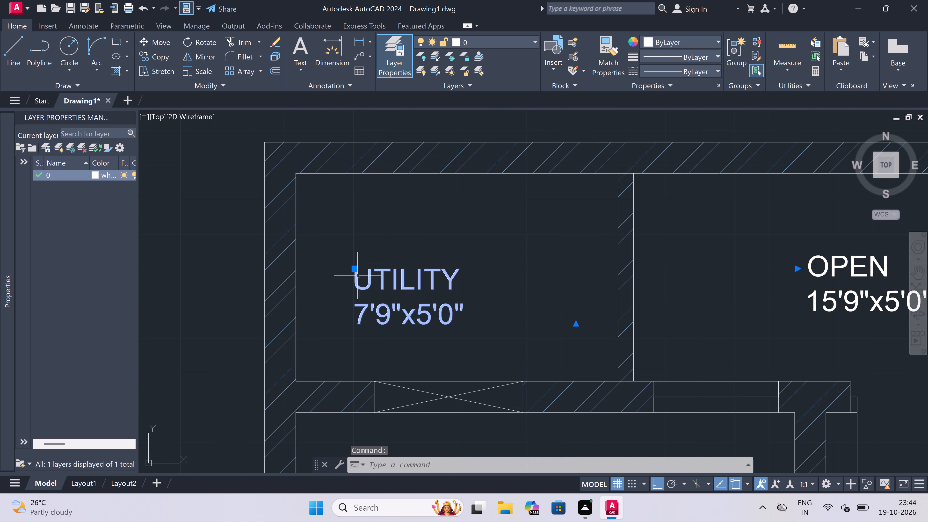
left_click(354, 271)
left_click(407, 272)
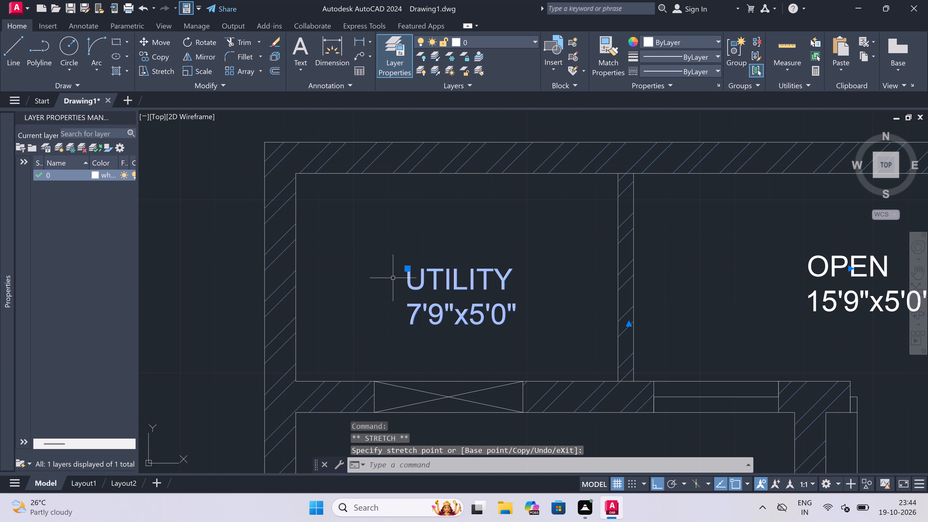
key("Escape")
Draw an L-shaped counter line in the left utility room, about 4'-3" up from the lower wall and across to the partition.
key("l")
key("space")
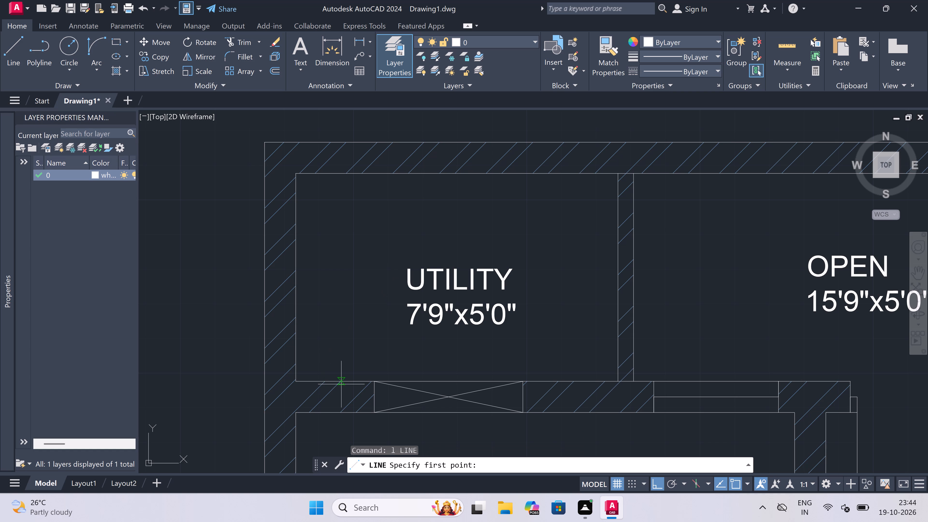
left_click_drag(336, 382, 336, 376)
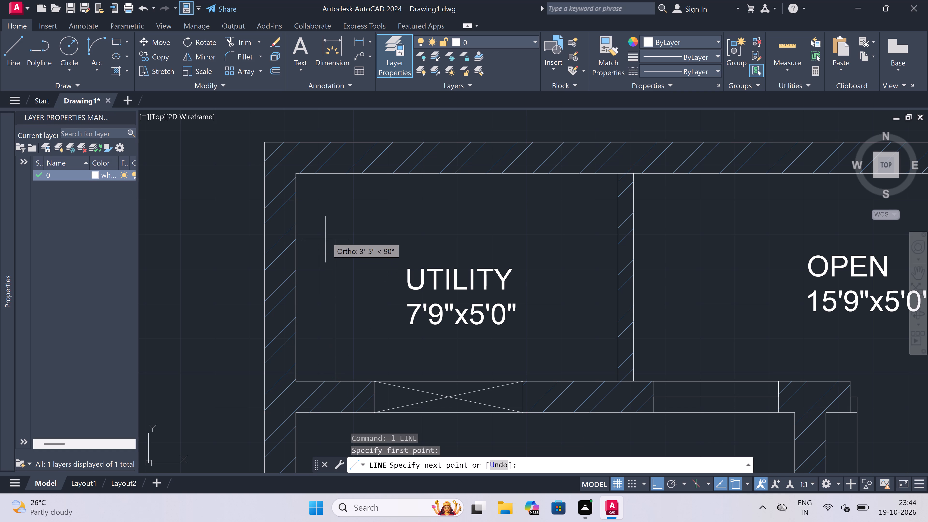
left_click(335, 205)
left_click_drag(338, 205, 342, 205)
left_click(620, 207)
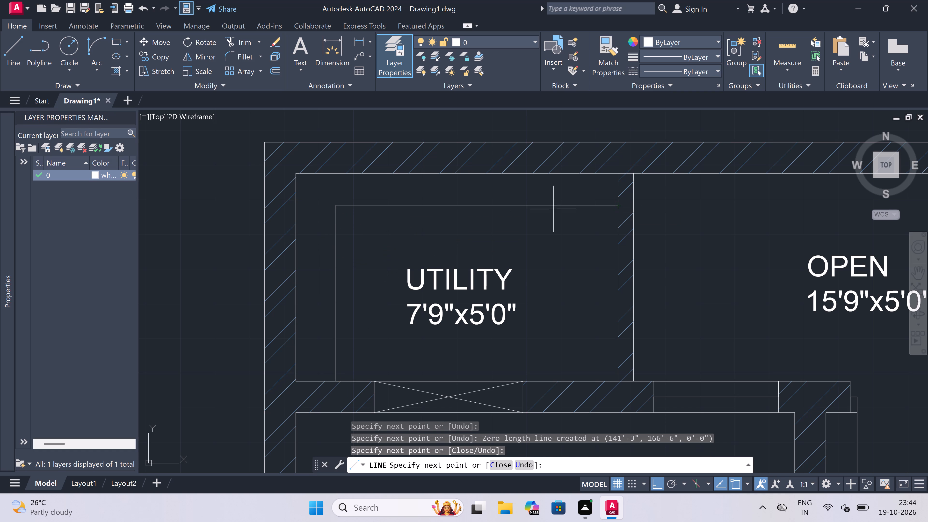
key("Escape")
Draw a mirrored L-shaped counter line in the right utility room, from the partition across and straight down to the lower wall.
scroll(269, 223, "down", 4)
scroll(550, 206, "up", 2)
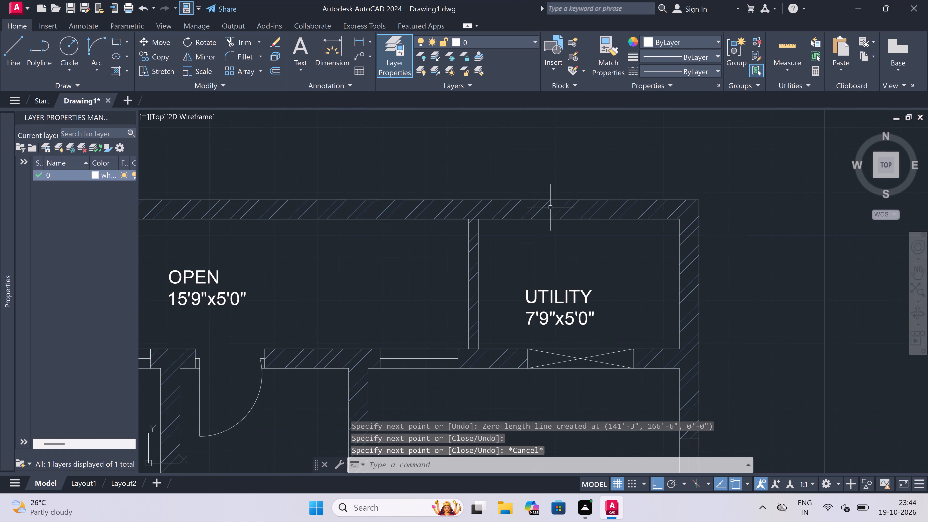
key("space")
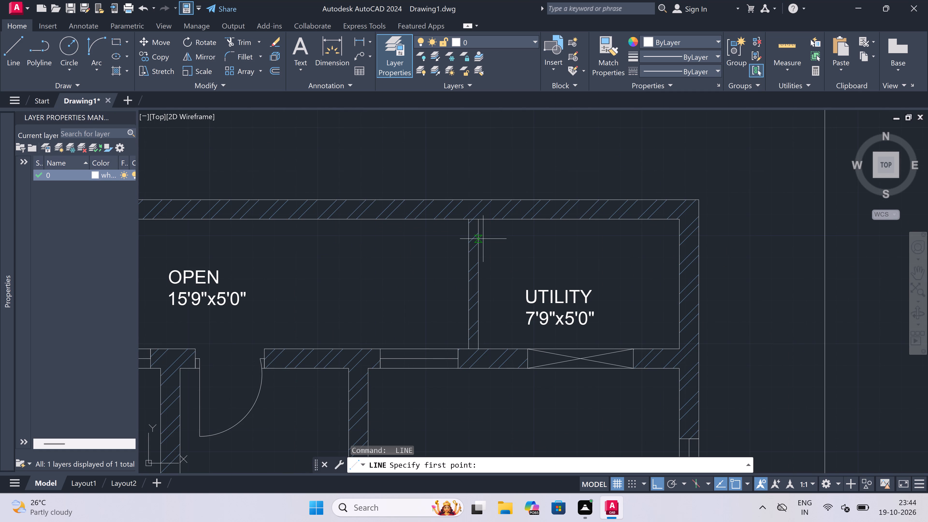
left_click(479, 243)
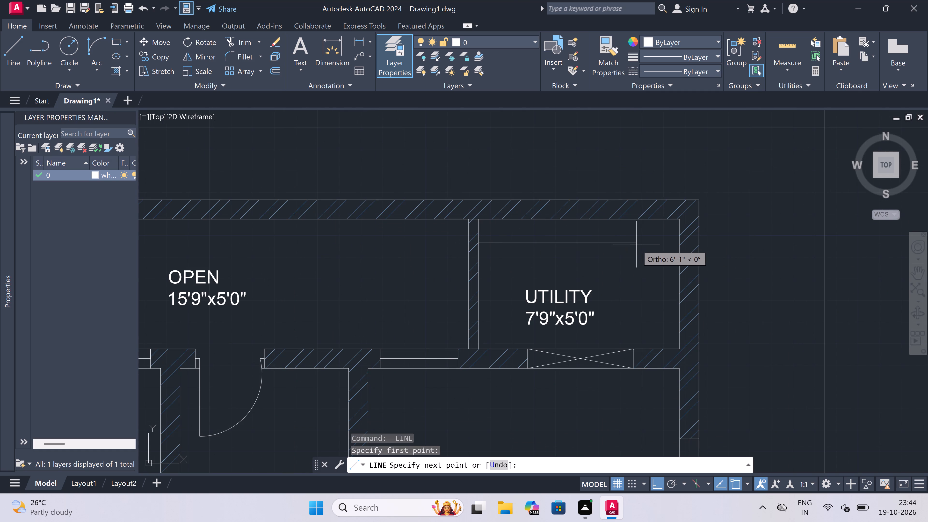
left_click(651, 244)
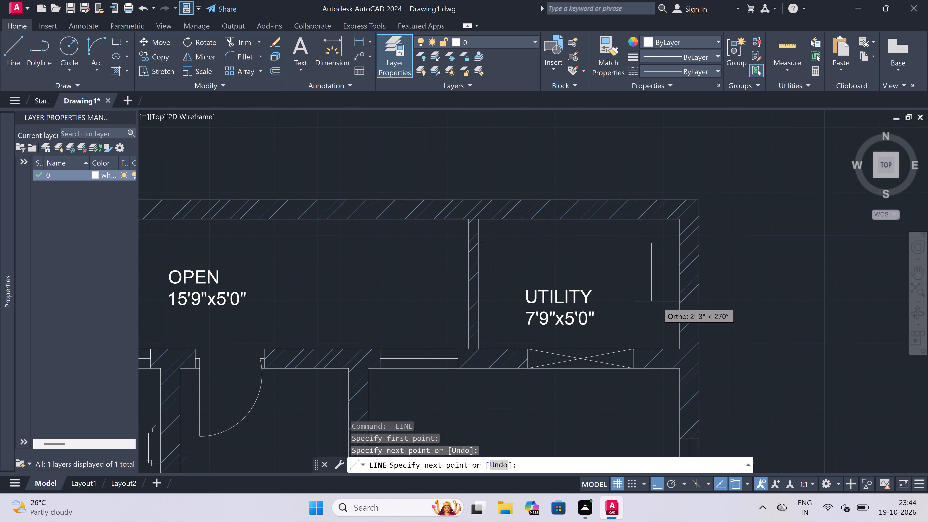
double_click(658, 348)
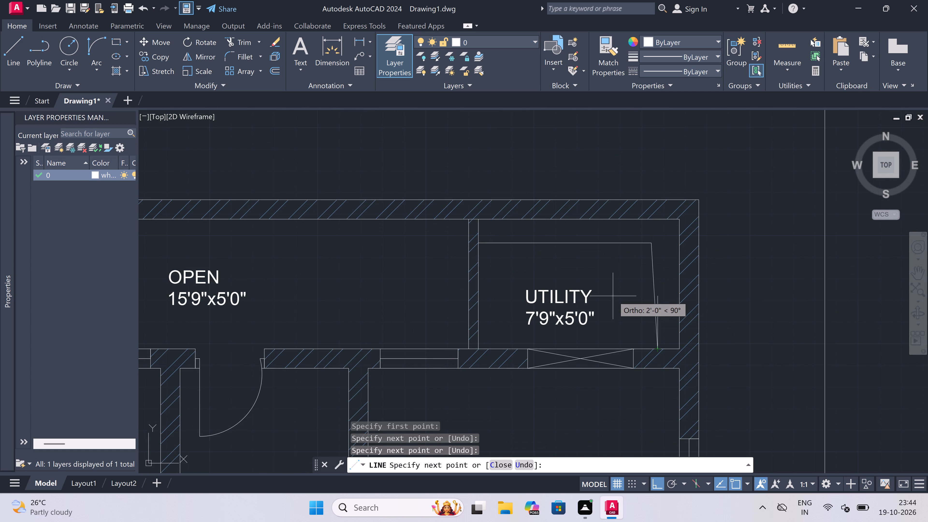
key("ctrl+z")
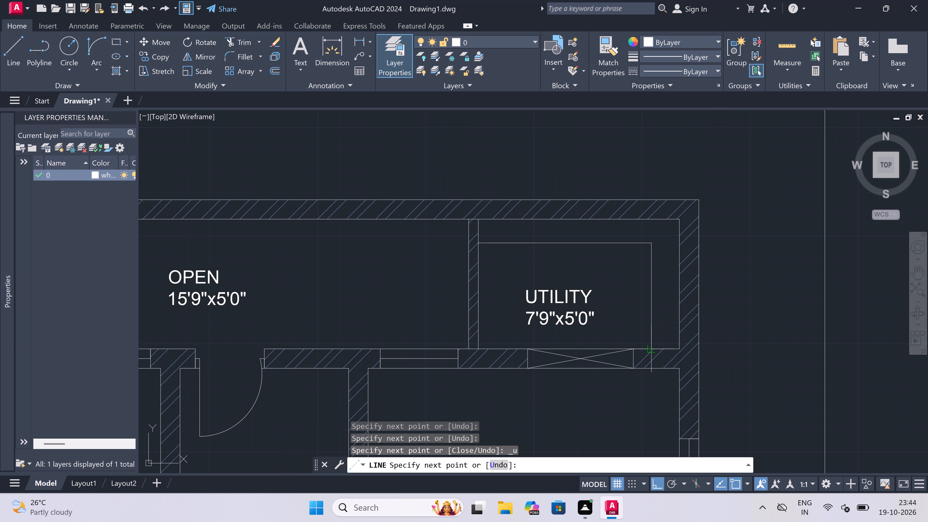
left_click(655, 347)
key("Escape")
Examine the whole ground floor plan, checking the staircase area, room labels and the new counter lines in both utility rooms.
scroll(496, 239, "down", 5)
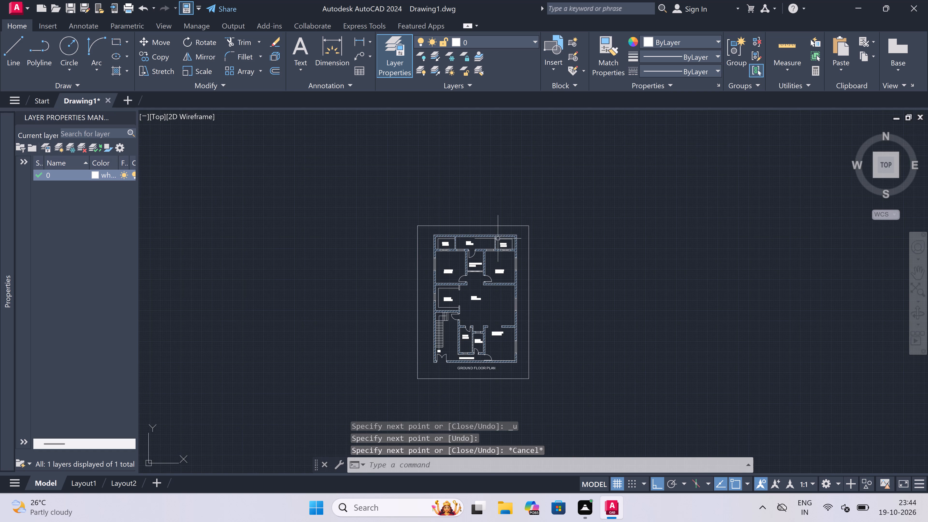
scroll(506, 342, "up", 1)
scroll(453, 347, "up", 2)
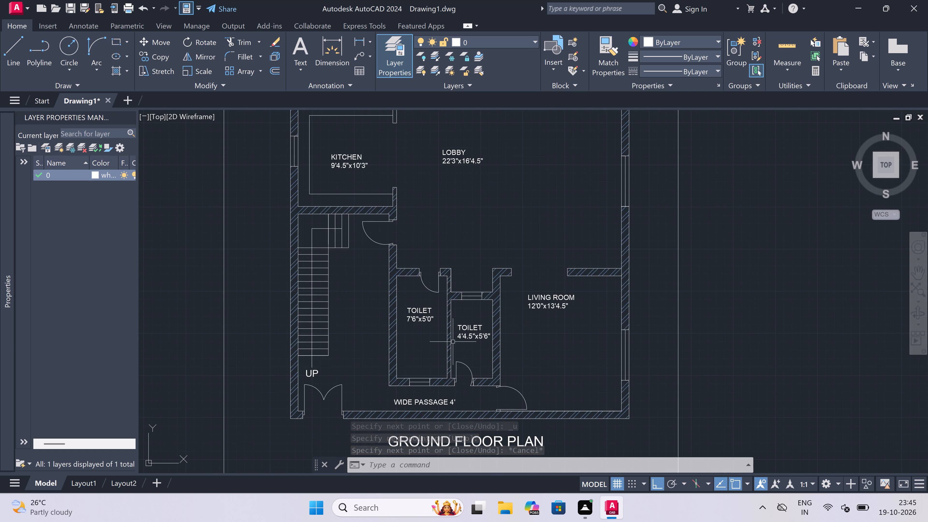
scroll(449, 287, "down", 3)
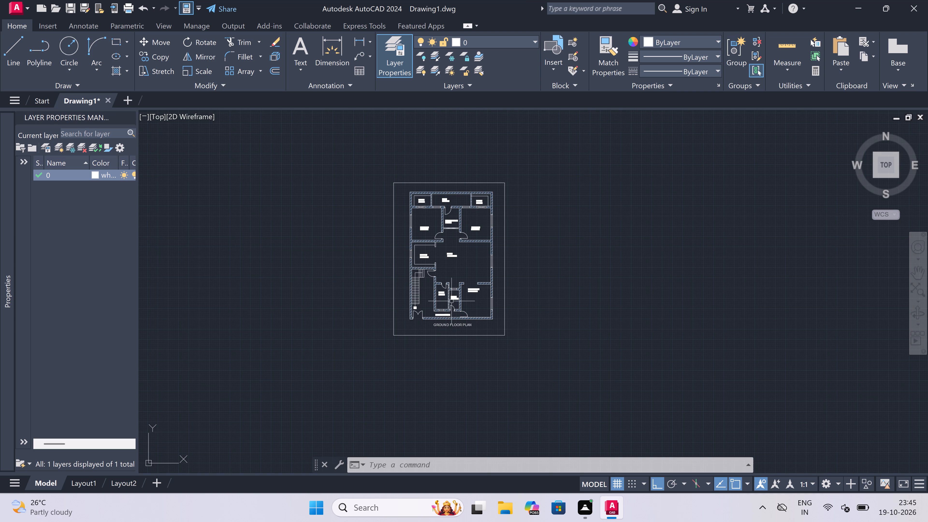
scroll(450, 286, "up", 1)
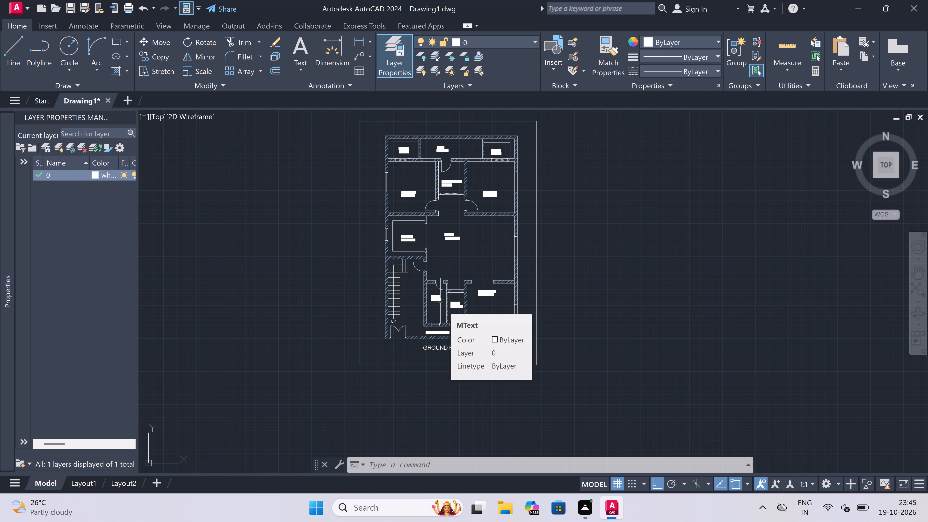
right_click_drag(440, 301, 441, 313)
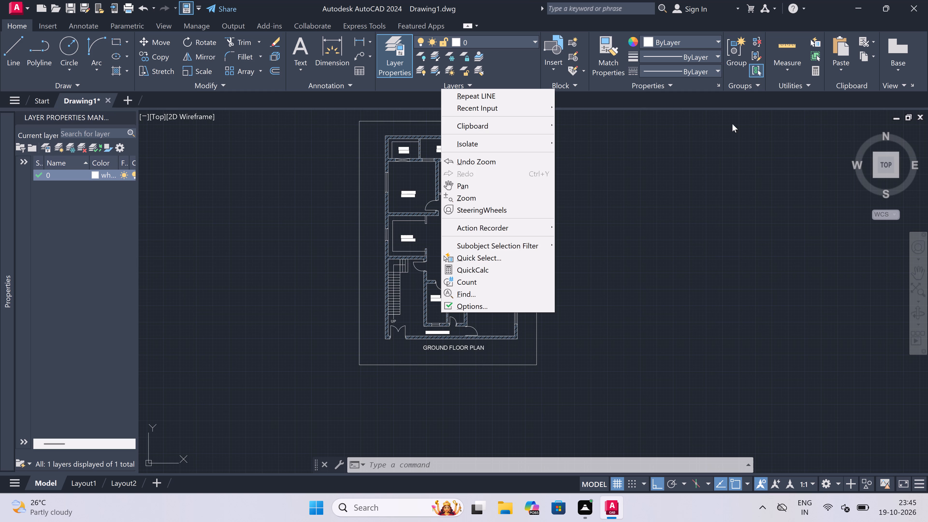
left_click(590, 333)
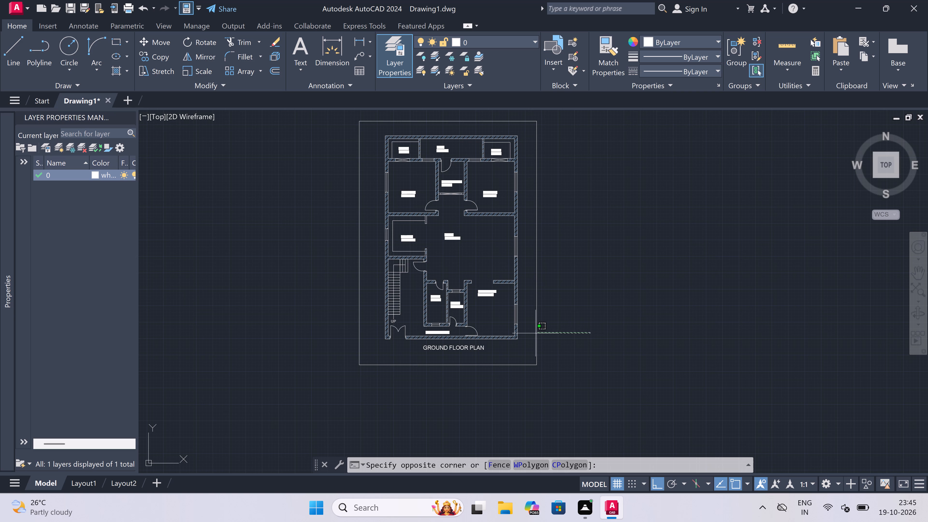
key("Escape")
scroll(536, 334, "down", 3)
scroll(529, 261, "up", 3)
scroll(486, 337, "down", 2)
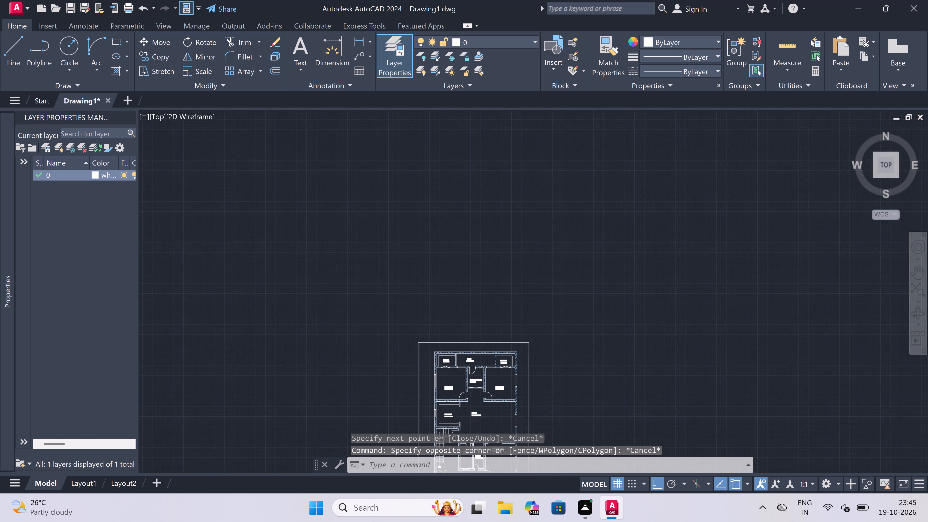
scroll(484, 362, "up", 3)
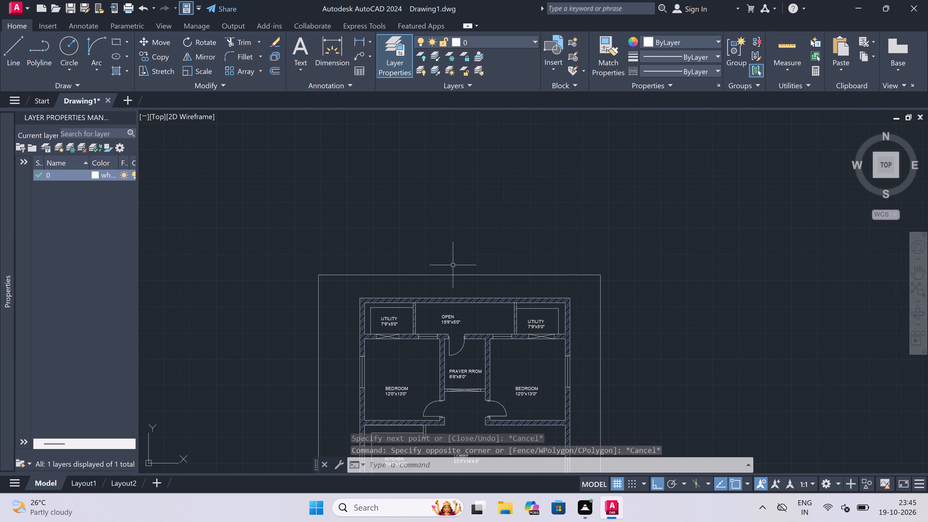
scroll(453, 265, "down", 1)
scroll(451, 281, "up", 3)
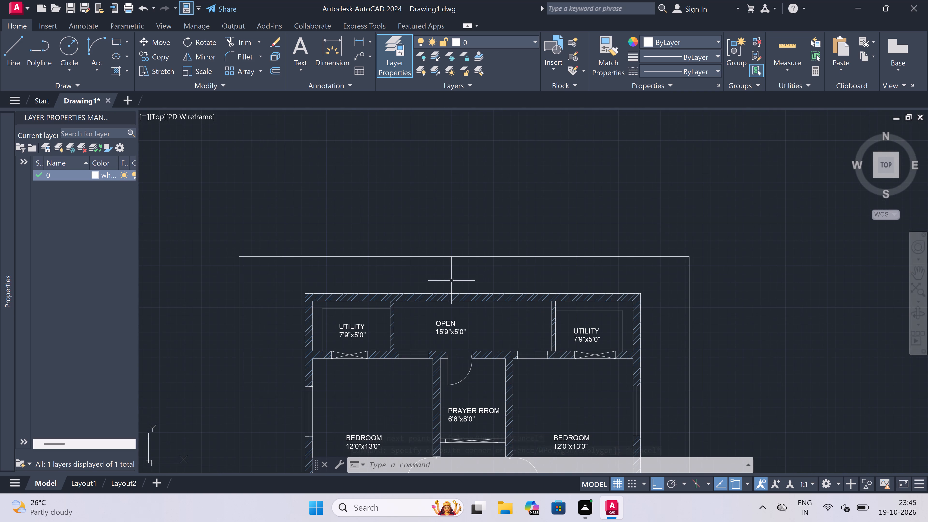
scroll(471, 233, "down", 2)
scroll(471, 232, "up", 2)
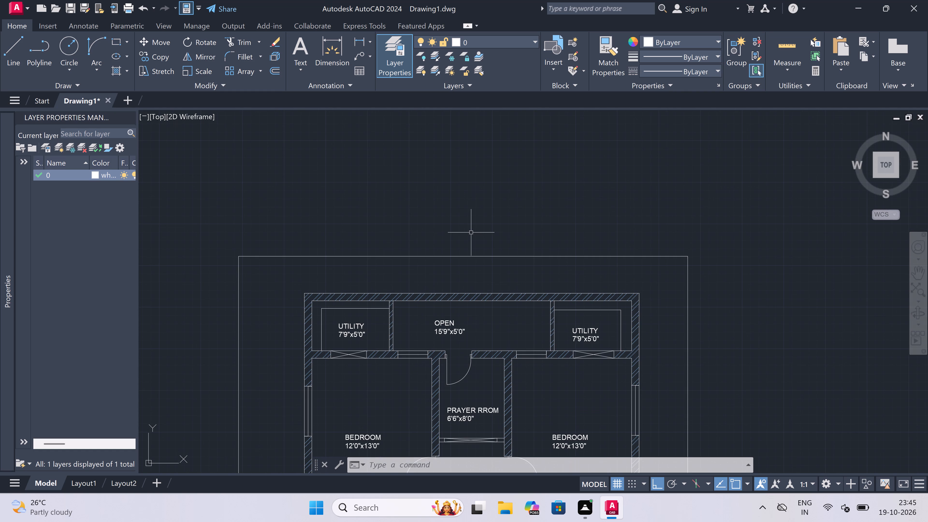
scroll(471, 232, "down", 3)
scroll(474, 291, "up", 2)
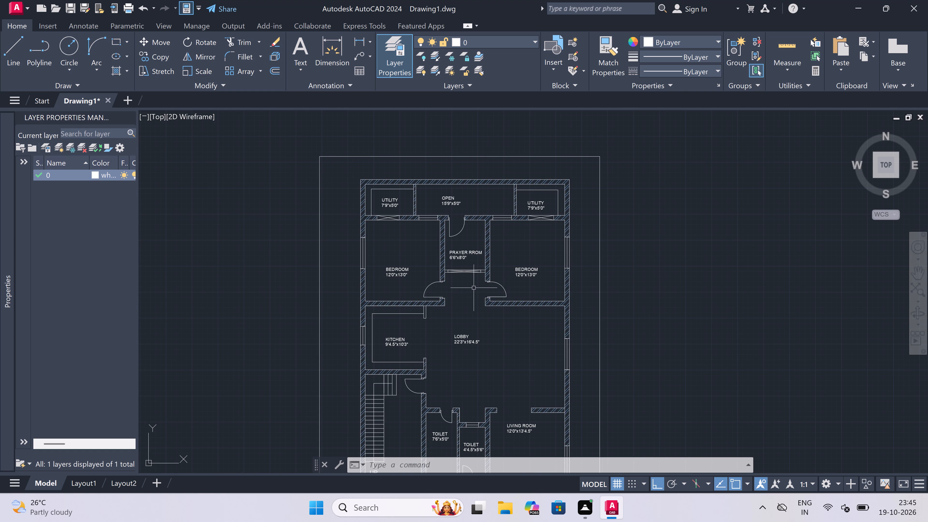
scroll(477, 273, "down", 2)
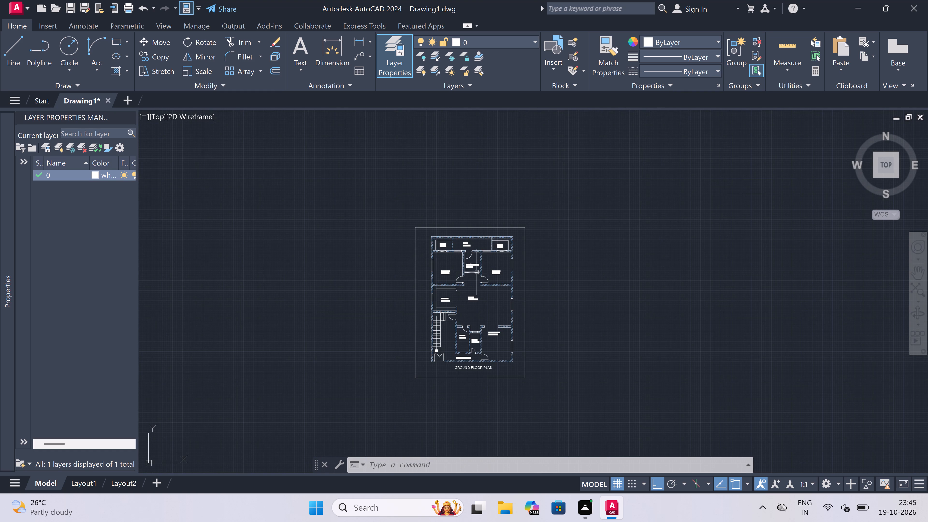
scroll(478, 271, "up", 1)
scroll(478, 271, "down", 1)
scroll(478, 271, "up", 1)
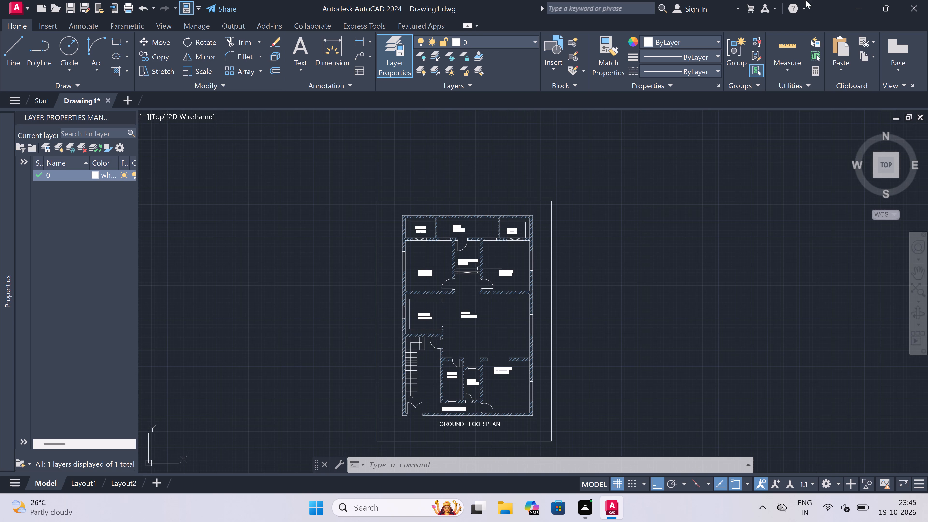
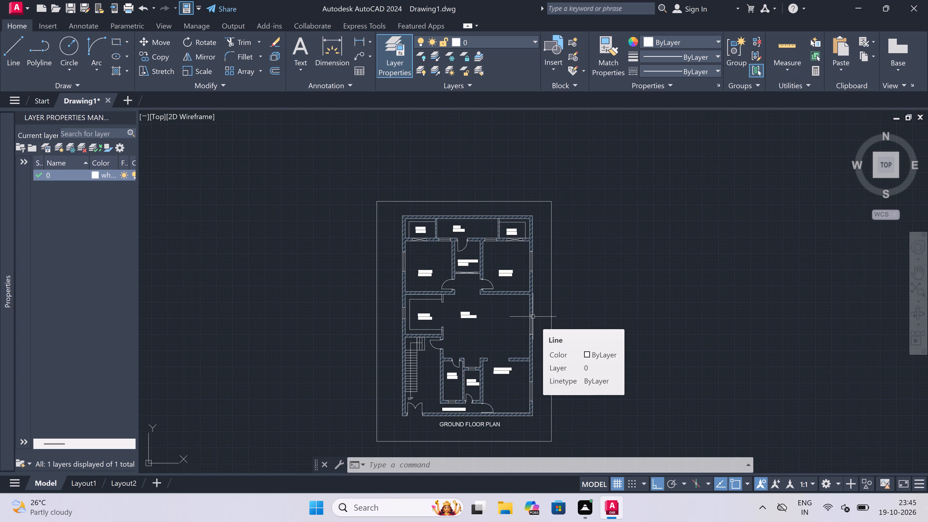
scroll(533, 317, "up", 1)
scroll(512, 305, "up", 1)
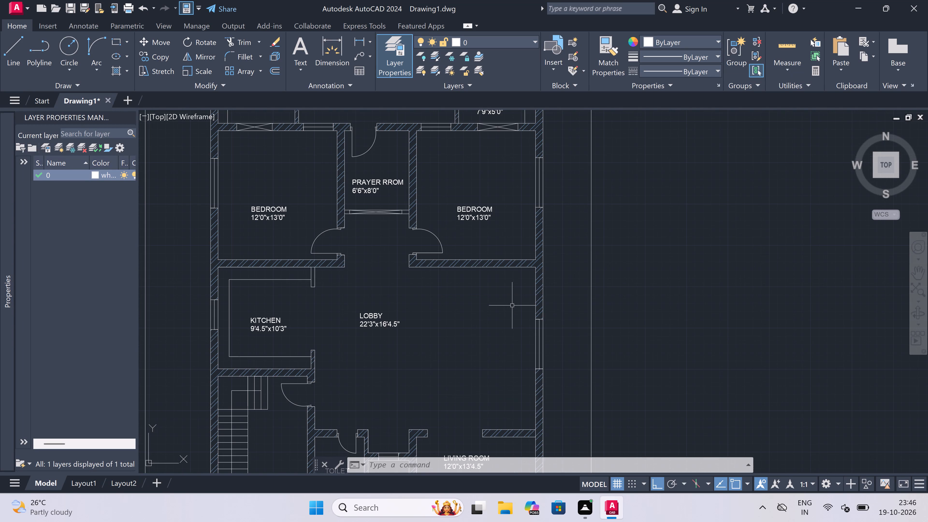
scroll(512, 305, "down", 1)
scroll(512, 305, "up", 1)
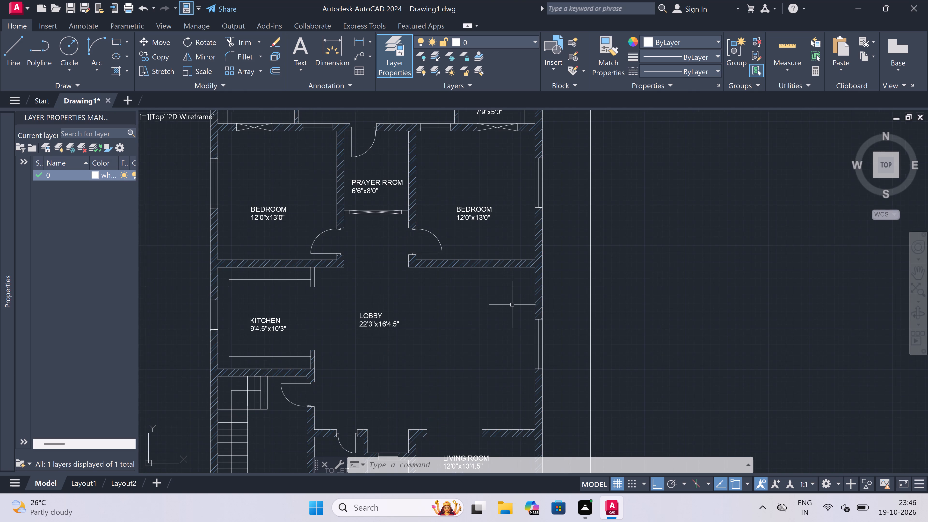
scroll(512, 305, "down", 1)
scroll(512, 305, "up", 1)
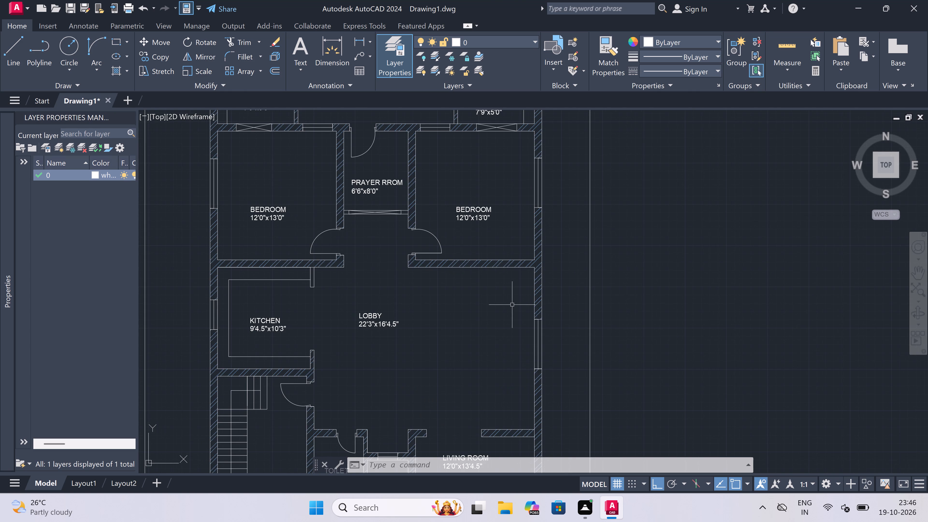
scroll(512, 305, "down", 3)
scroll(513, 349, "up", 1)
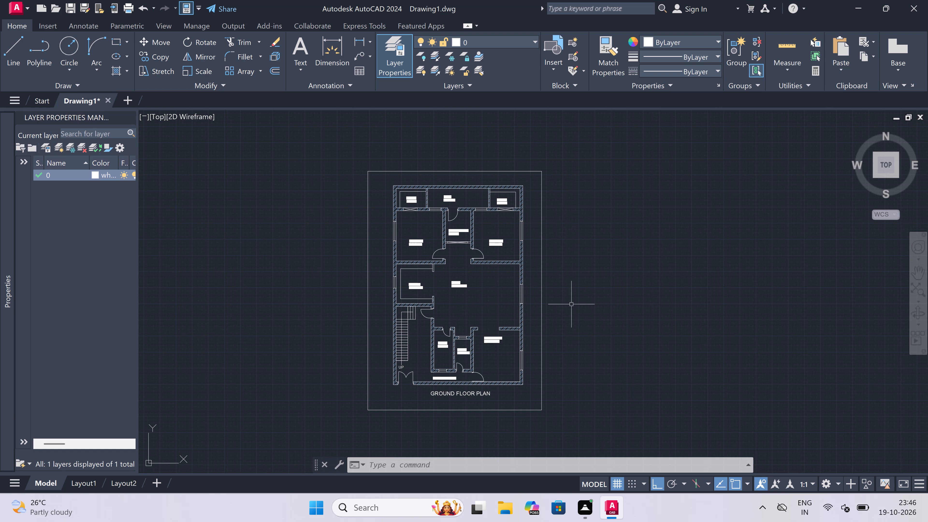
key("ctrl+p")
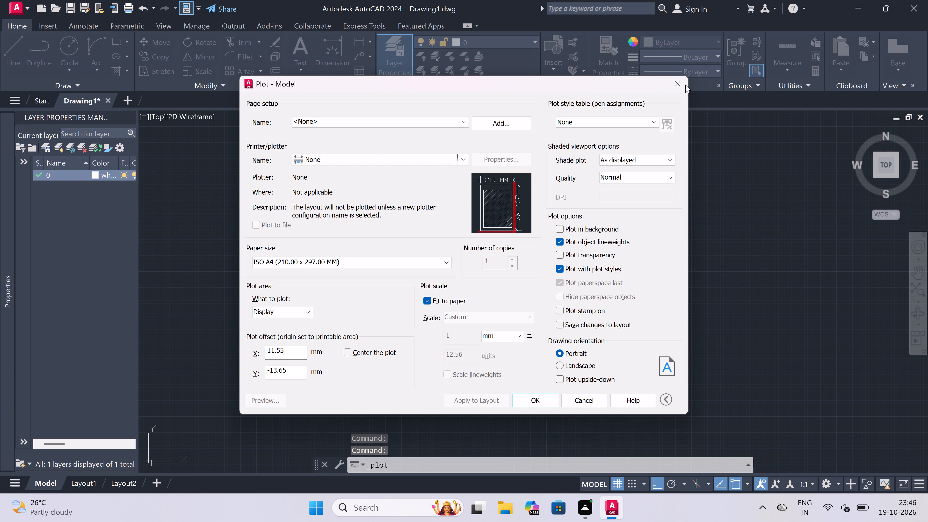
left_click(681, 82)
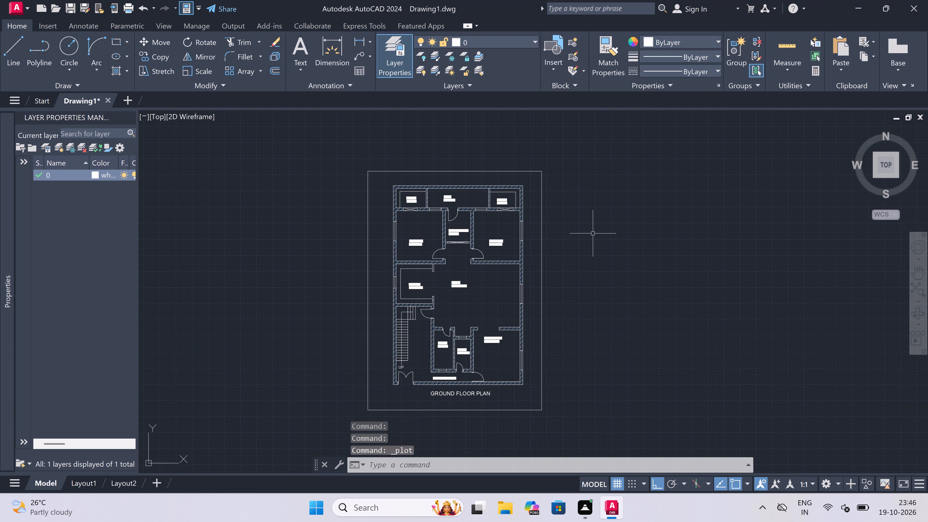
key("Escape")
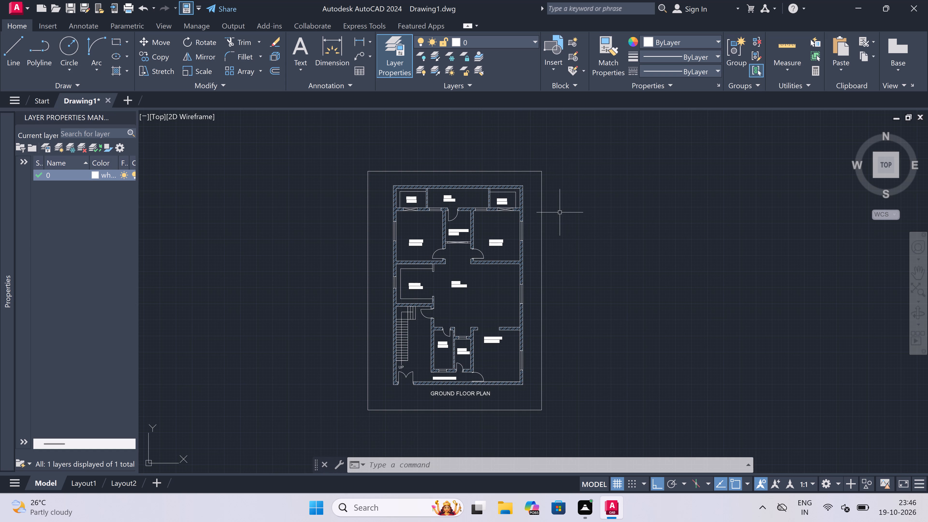
Start a plot of the model with the DWG To PDF.pc3 plotter on ISO A4 (297.00 x 210.00 MM) paper.
key("ctrl+p")
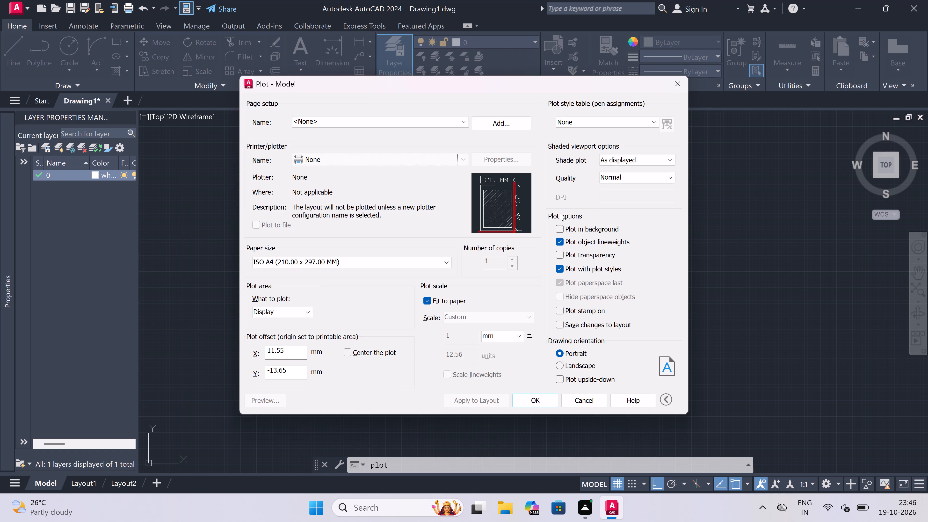
left_click(418, 163)
left_click(331, 274)
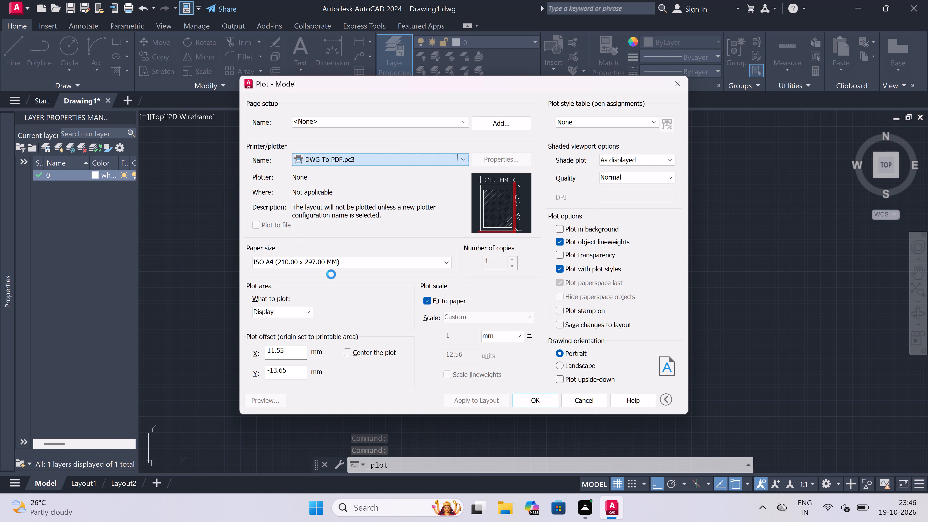
left_click(331, 263)
left_click(315, 277)
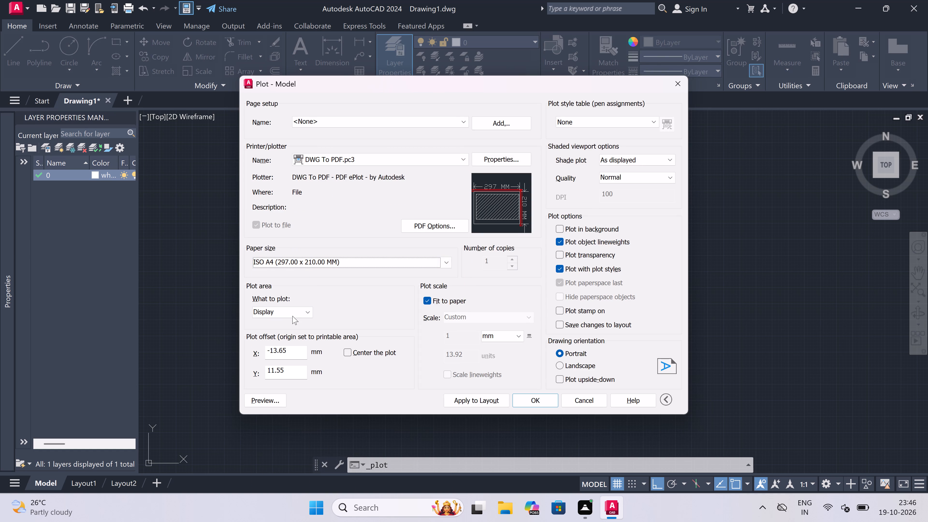
Set the plot area to a window spanning the plan's outer border rectangle and centre the plot on the sheet.
left_click(286, 310)
left_click(283, 342)
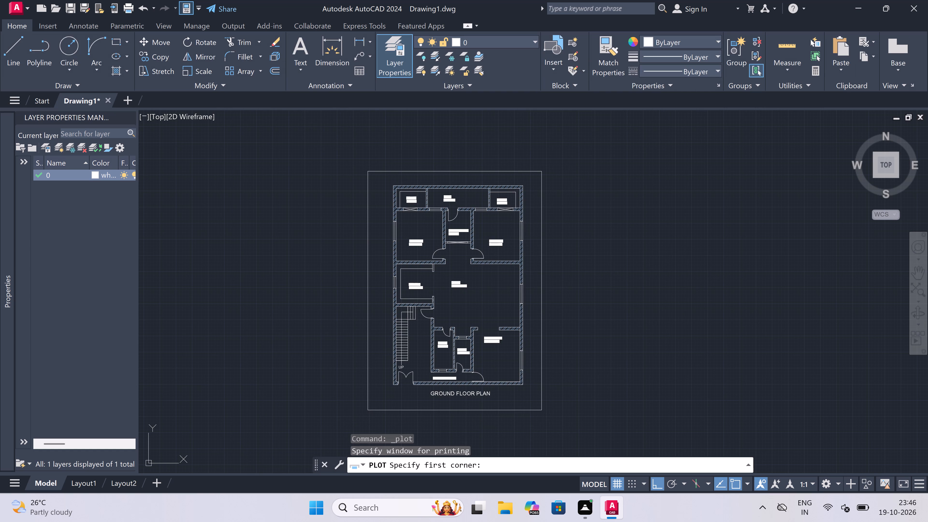
left_click(369, 173)
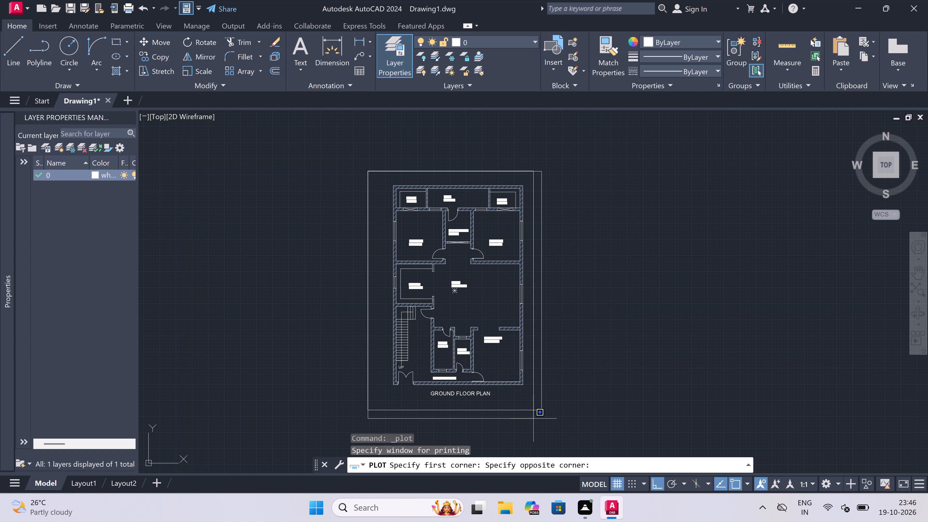
double_click(545, 413)
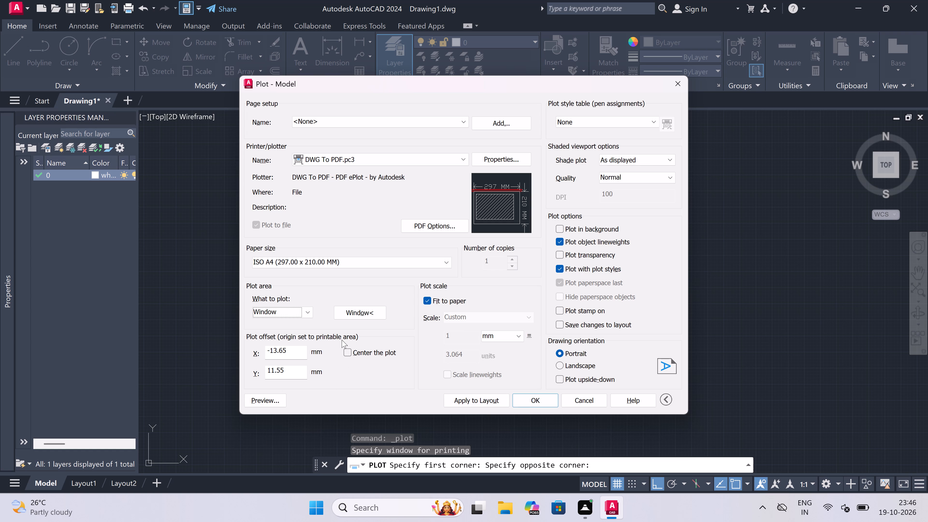
double_click(345, 351)
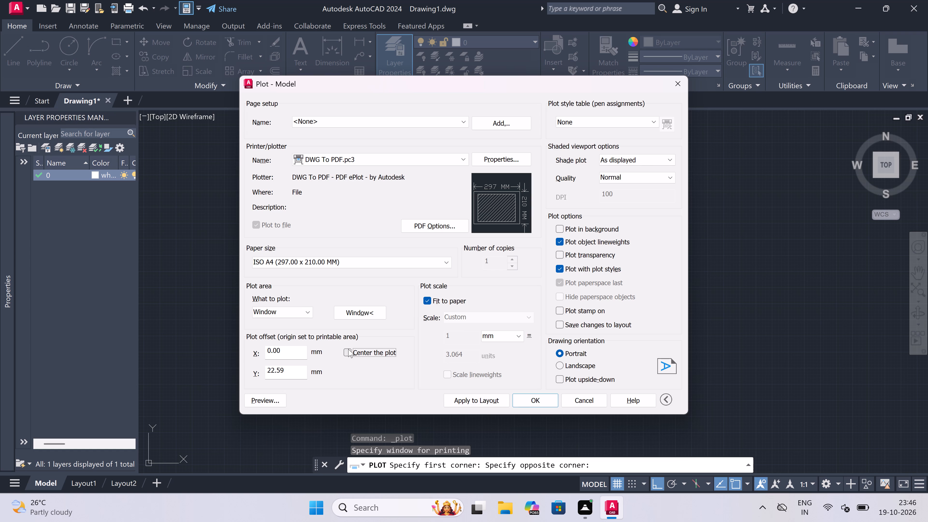
left_click(348, 351)
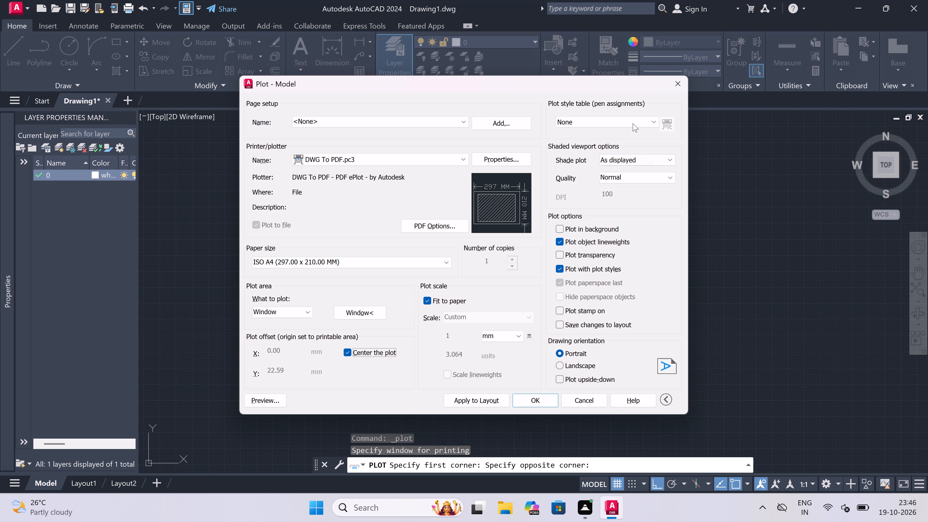
Assign the acad.ctb plot style table and apply the plot settings to the layout.
double_click(627, 123)
double_click(623, 124)
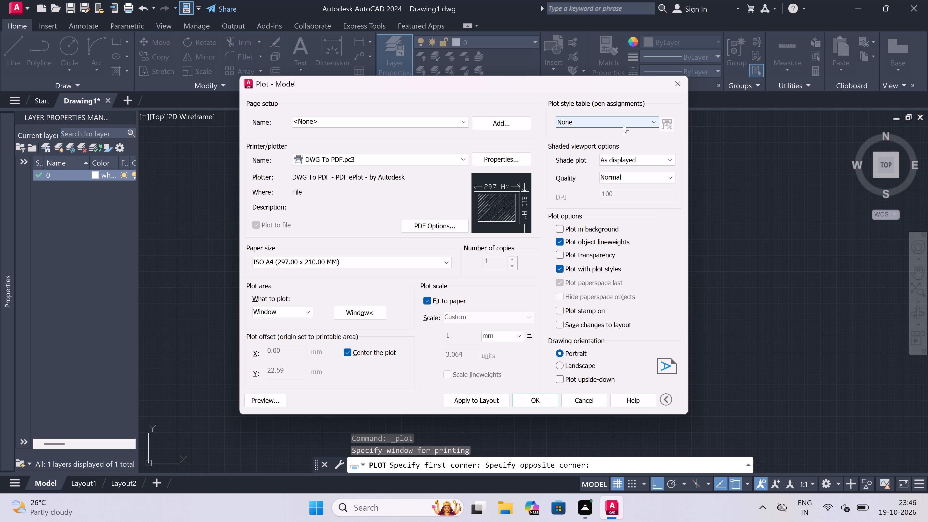
left_click(622, 125)
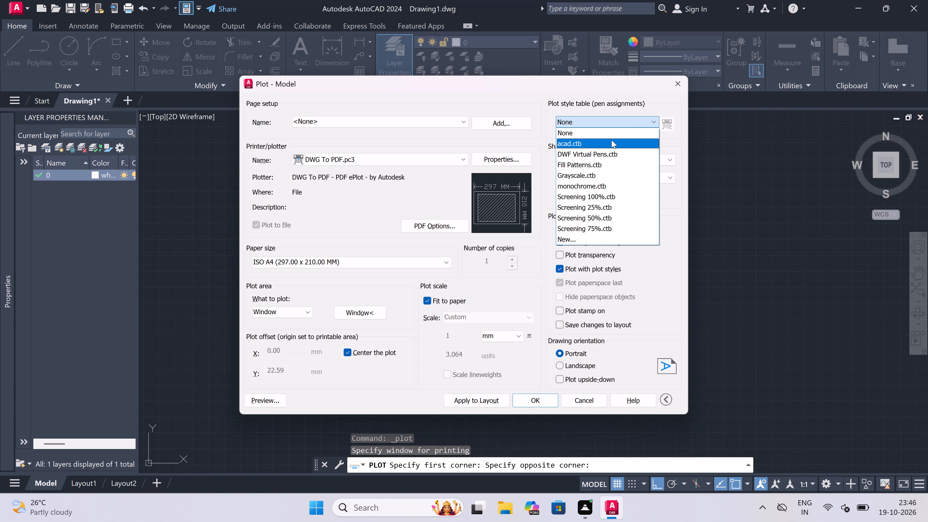
left_click(611, 140)
double_click(460, 271)
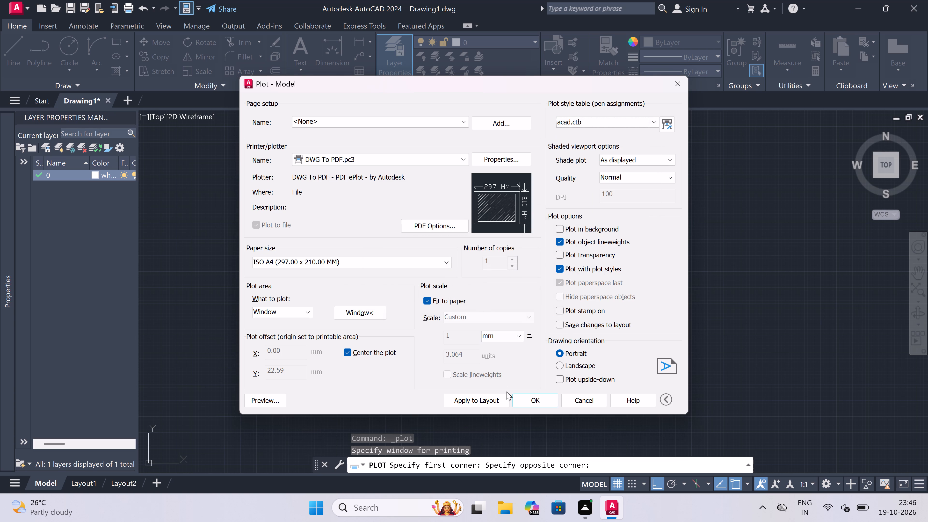
left_click(476, 404)
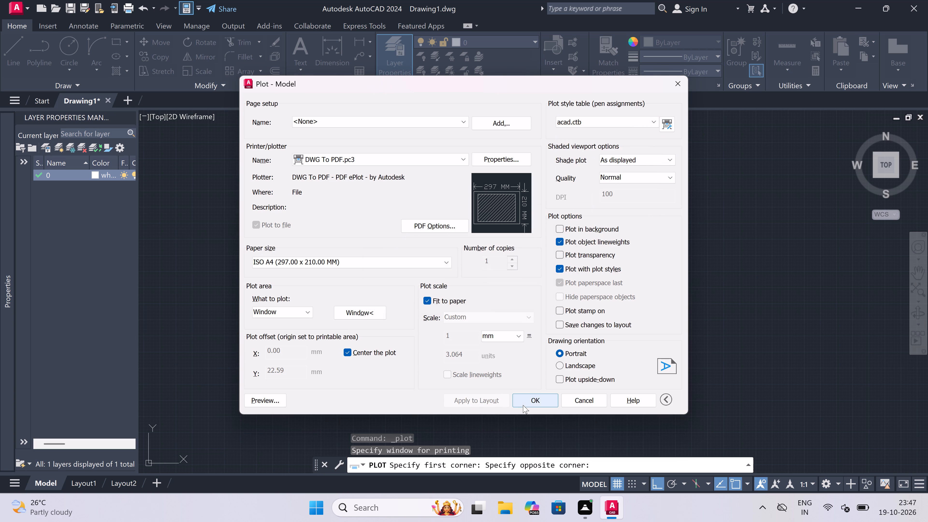
Plot the drawing to a PDF in Documents named "ground floor plan-5 19-10-26".
left_click(523, 404)
key("BackSpace")
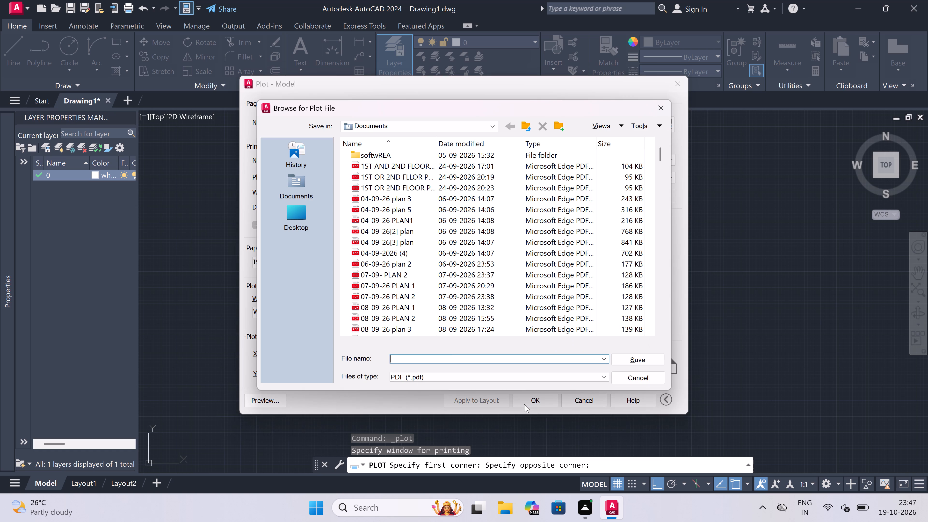
type("ground floo")
type("r")
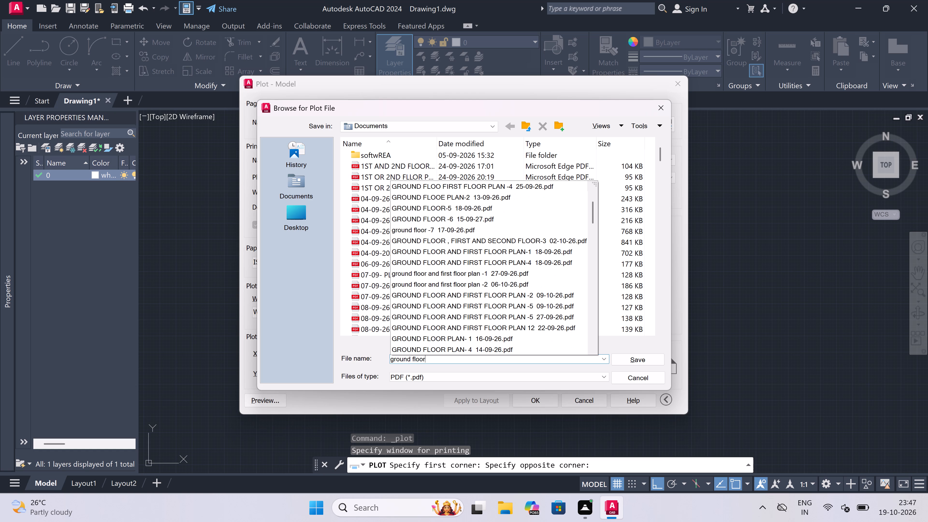
key("space")
type("pla")
key("n")
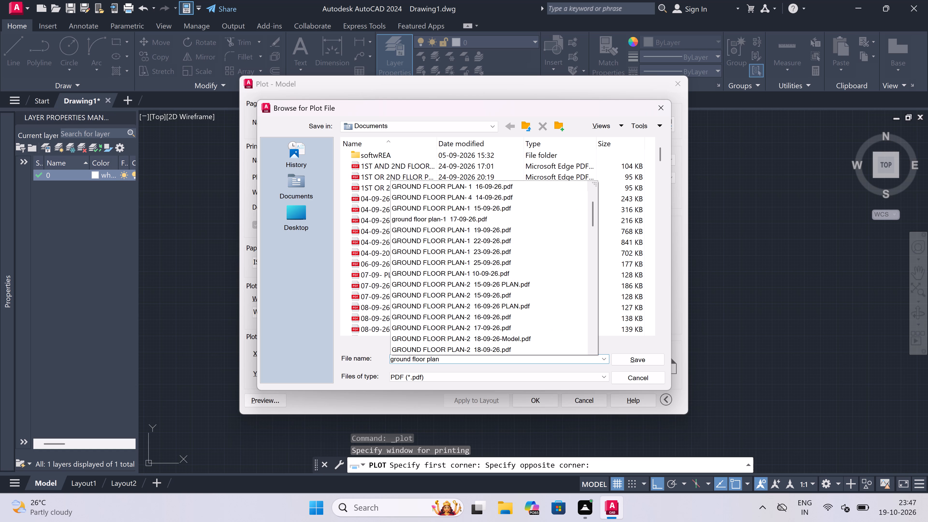
type("-5")
key("BackSpace")
type("5")
key("space")
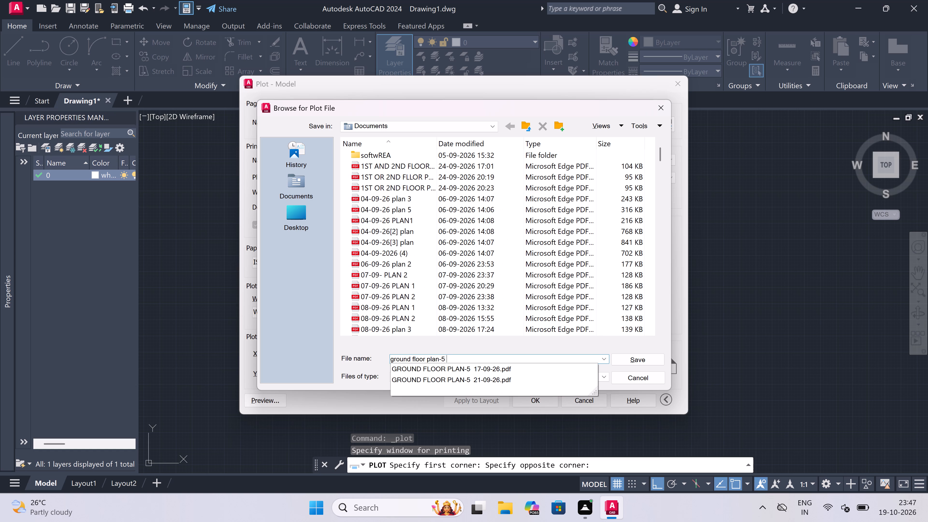
key("space")
type("19-")
key("2")
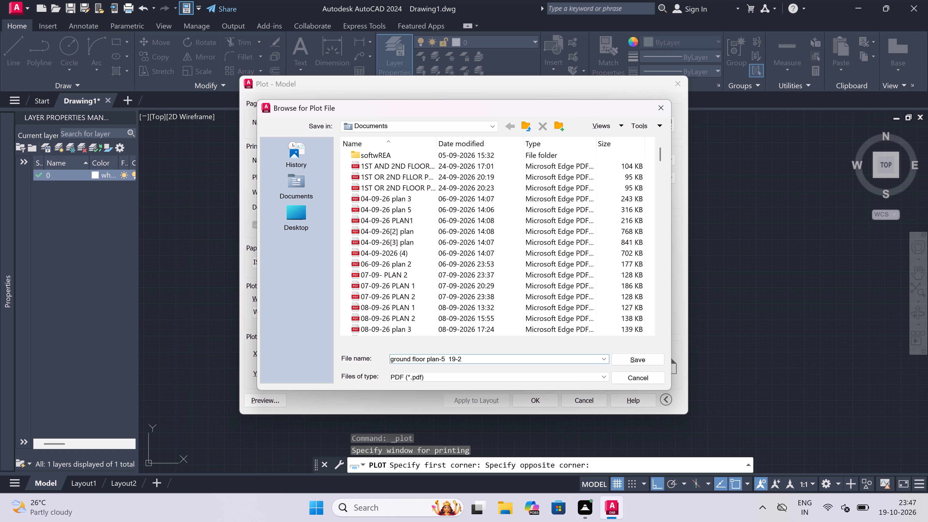
key("BackSpace")
key("1")
type("0=-")
key("BackSpace")
key("BackSpace")
key("minus")
key("2")
key("6")
left_click(650, 362)
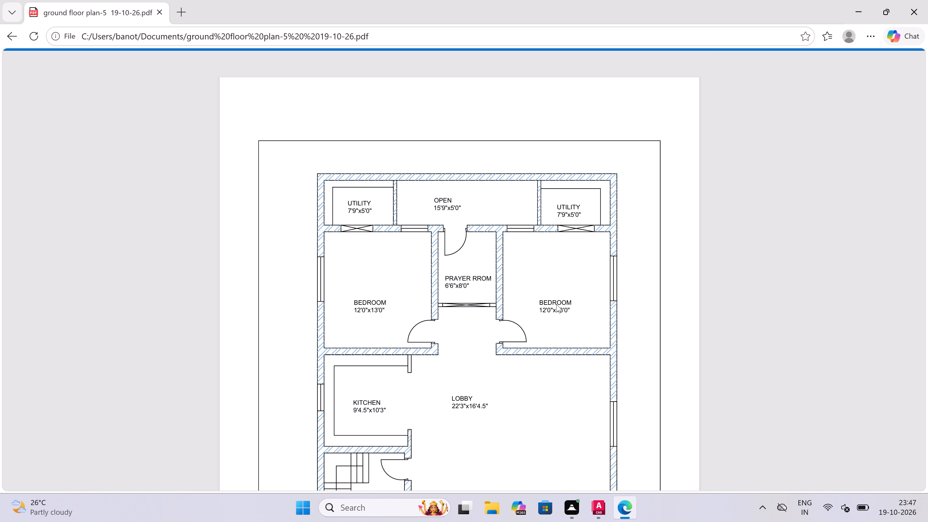
Look over the plotted PDF from top to bottom in Microsoft Edge and close it.
scroll(517, 268, "down", 4)
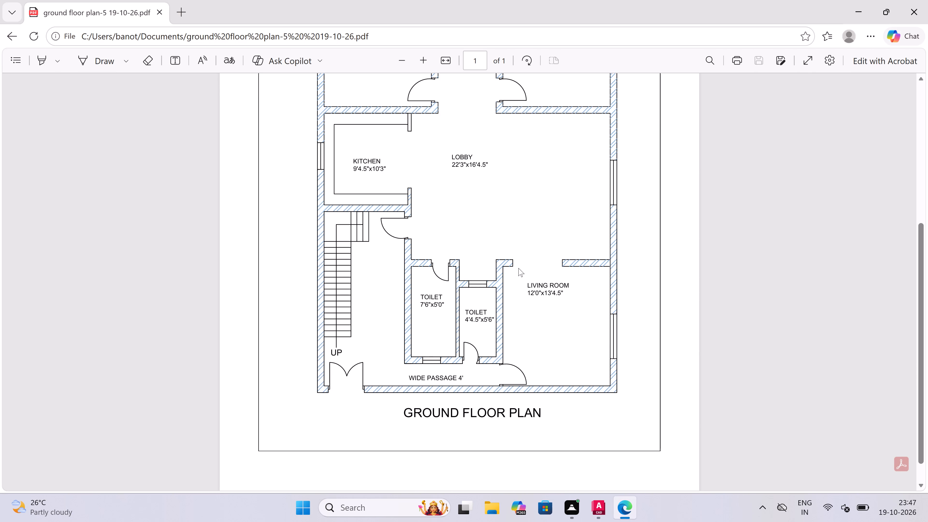
scroll(518, 268, "up", 4)
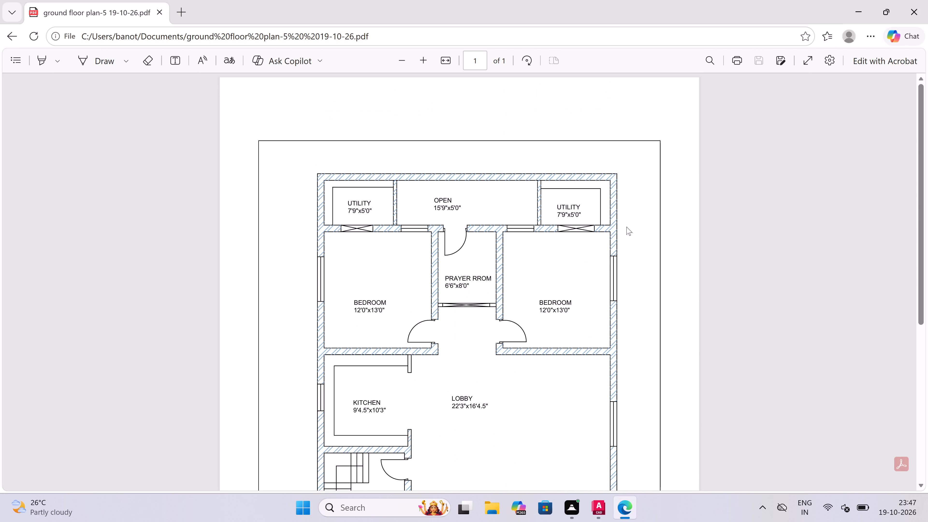
left_click(919, 5)
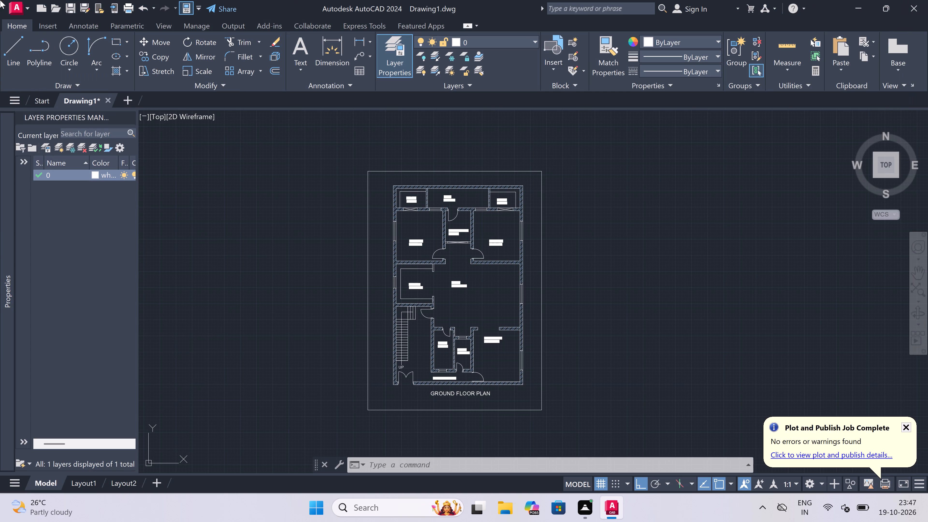
Save the drawing in Documents as an AutoCAD 2018 DWG named "ground floor plan -5 19-10-26".
left_click(14, 10)
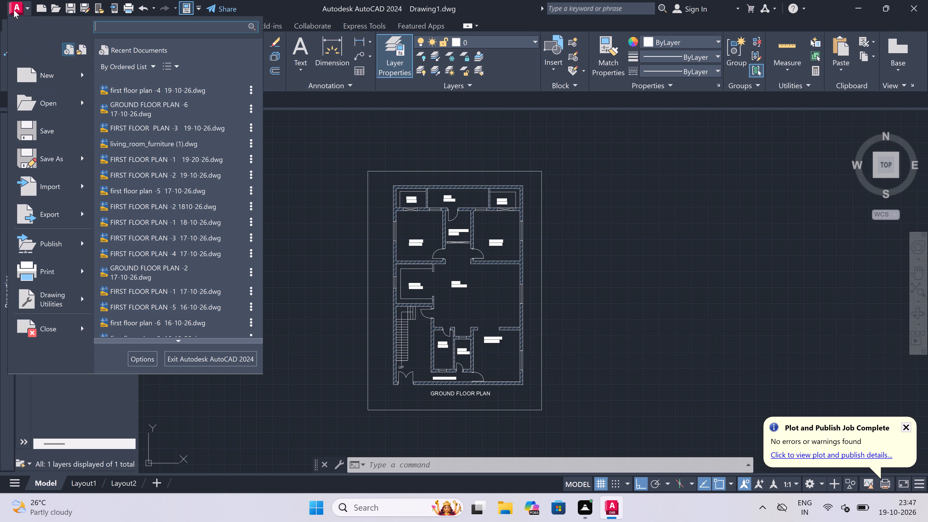
left_click(56, 158)
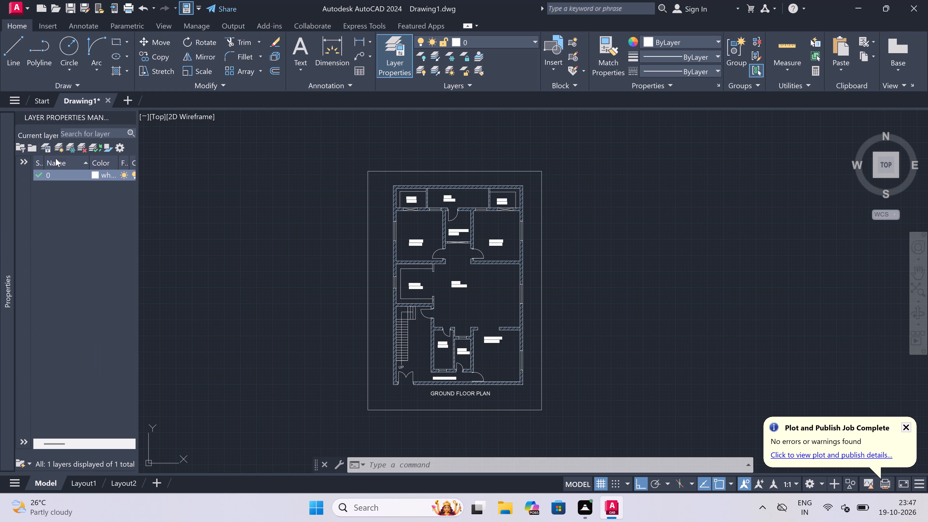
key("BackSpace")
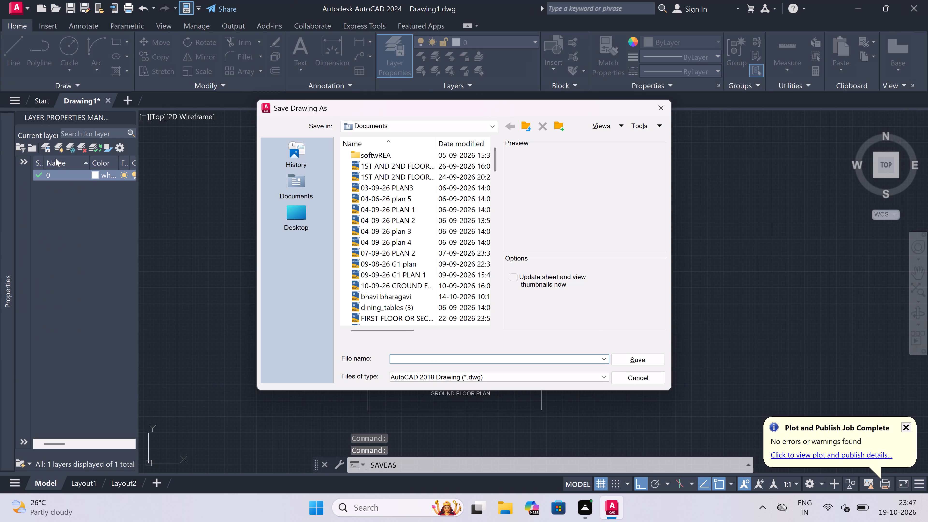
type("grounf")
key("BackSpace")
type("d floor plan -5 1")
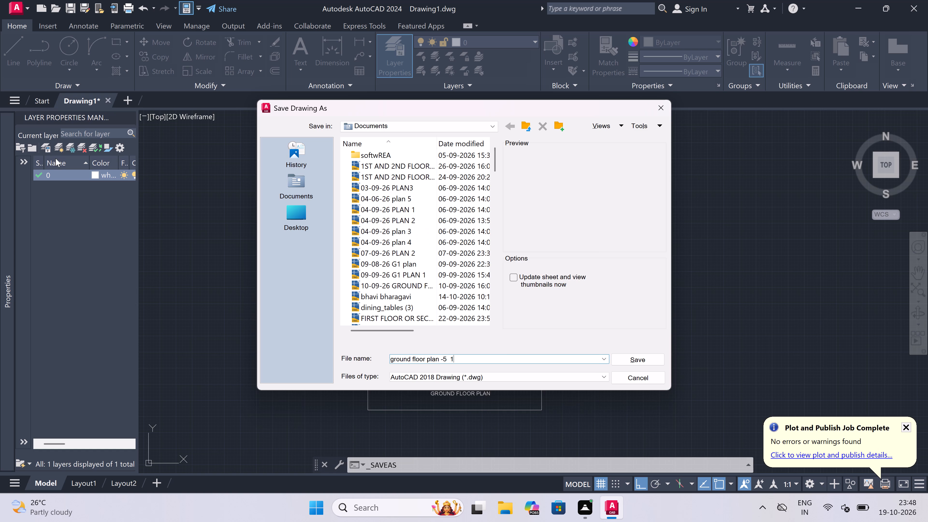
type("9-10-26")
double_click(640, 358)
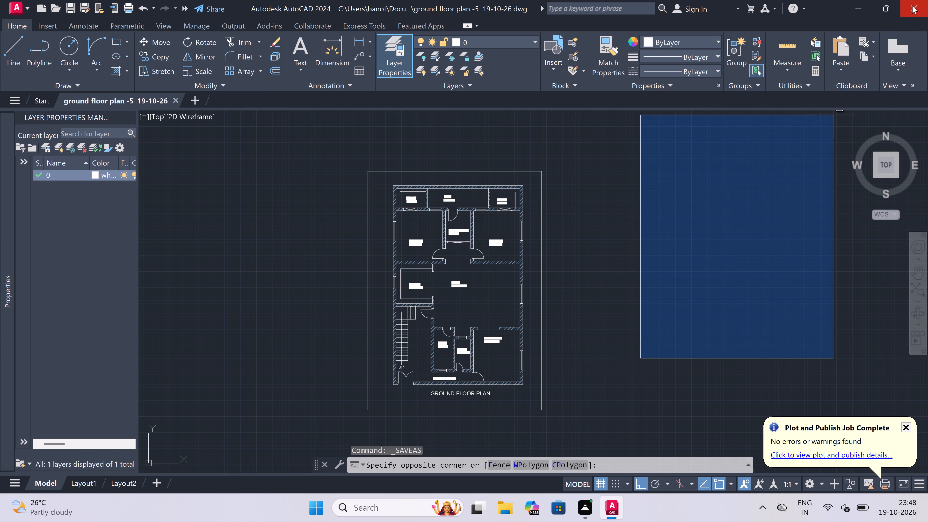
key("Escape")
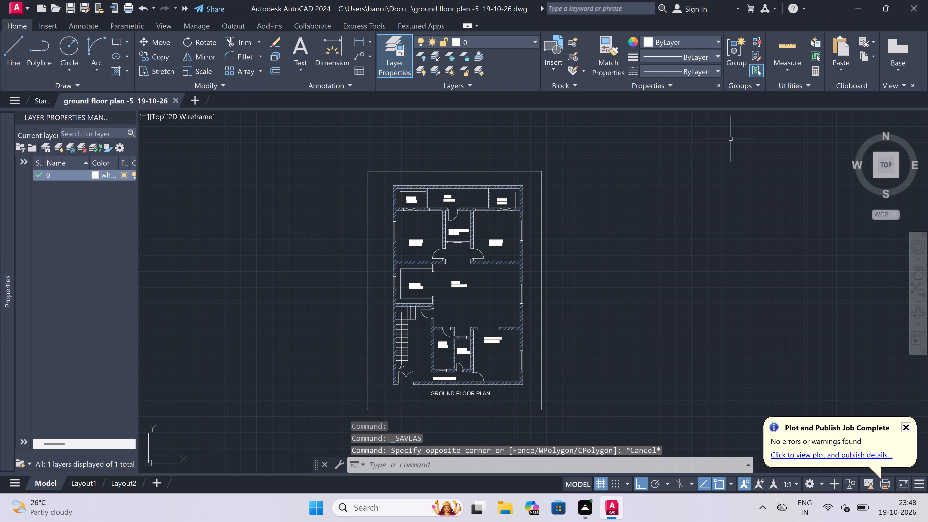
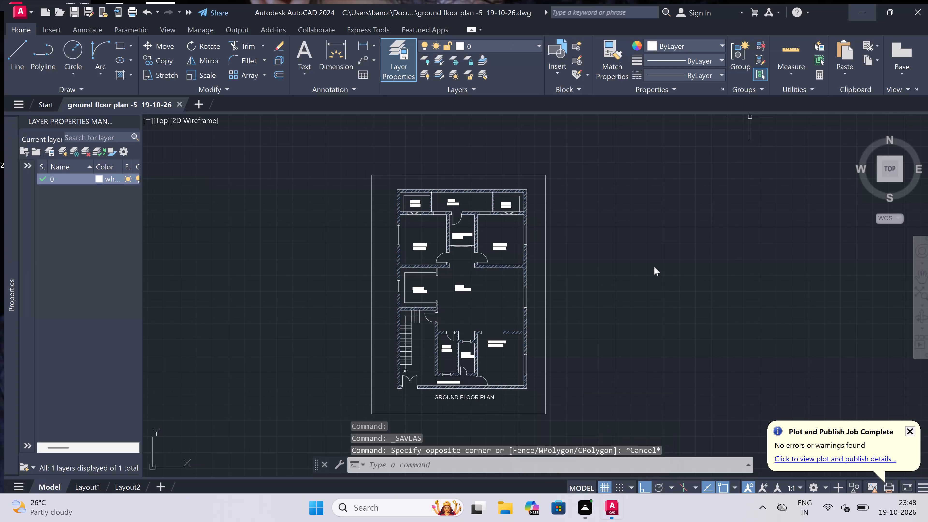
Close AutoCAD with the ground floor plan drawing saved.
left_click(908, 6)
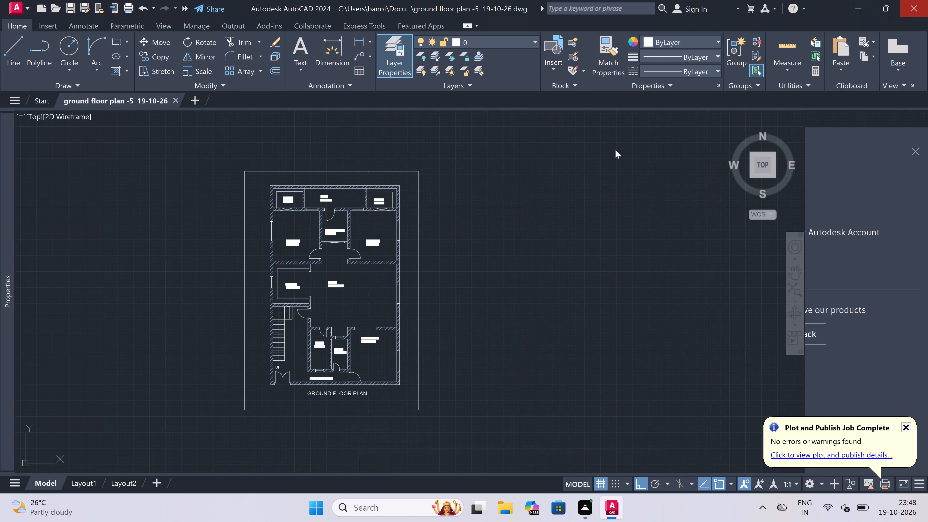